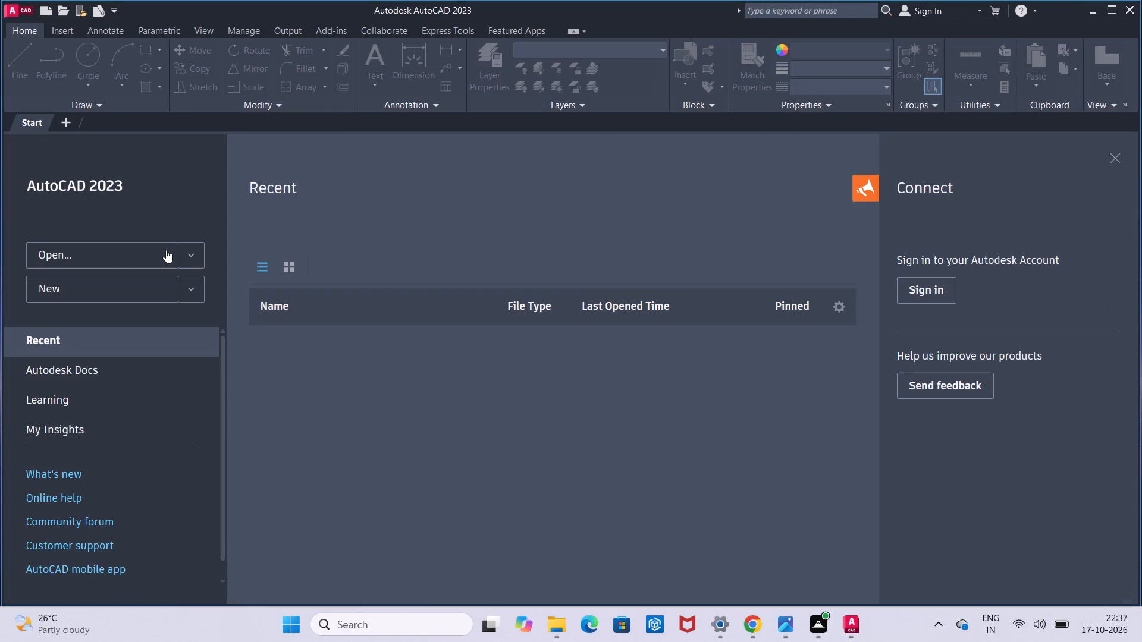
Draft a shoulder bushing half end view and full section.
Create a new drawing.
{"action": "left_click", "coordinate": [122, 289]}
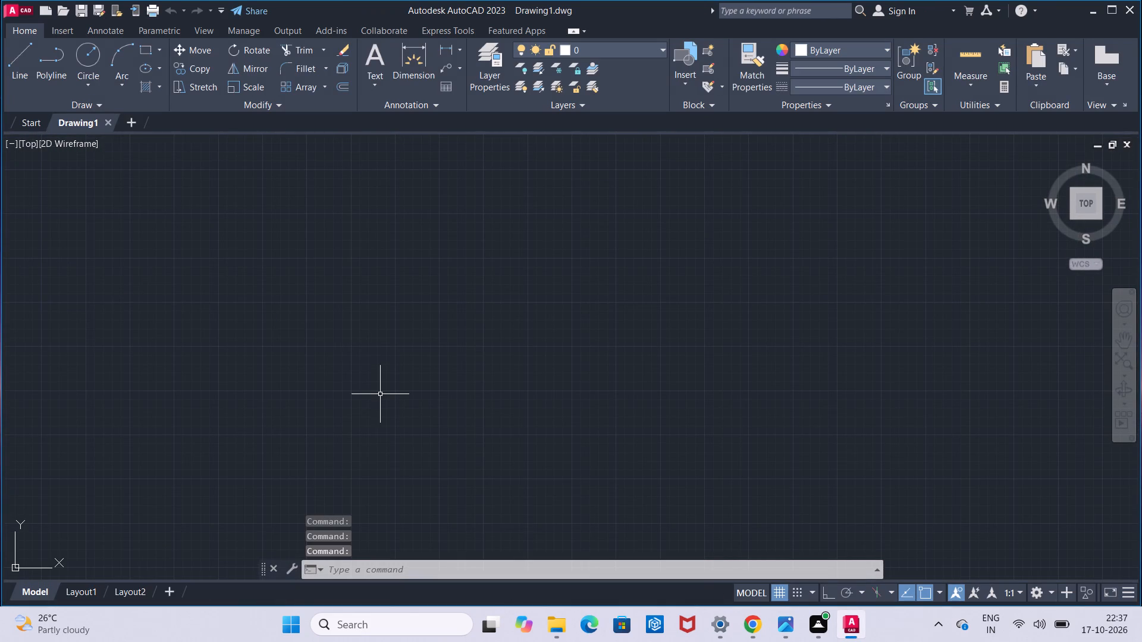
Turn on command log file recording with LOGFILEON.
{"action": "left_click", "coordinate": [456, 574]}
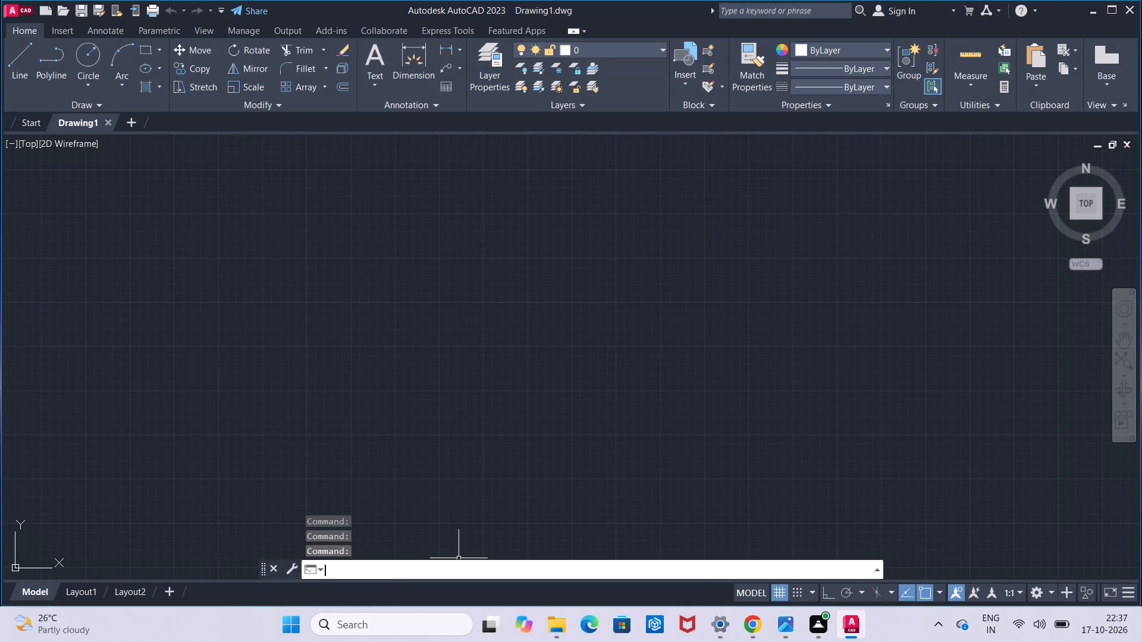
{"action": "type", "text": "log"}
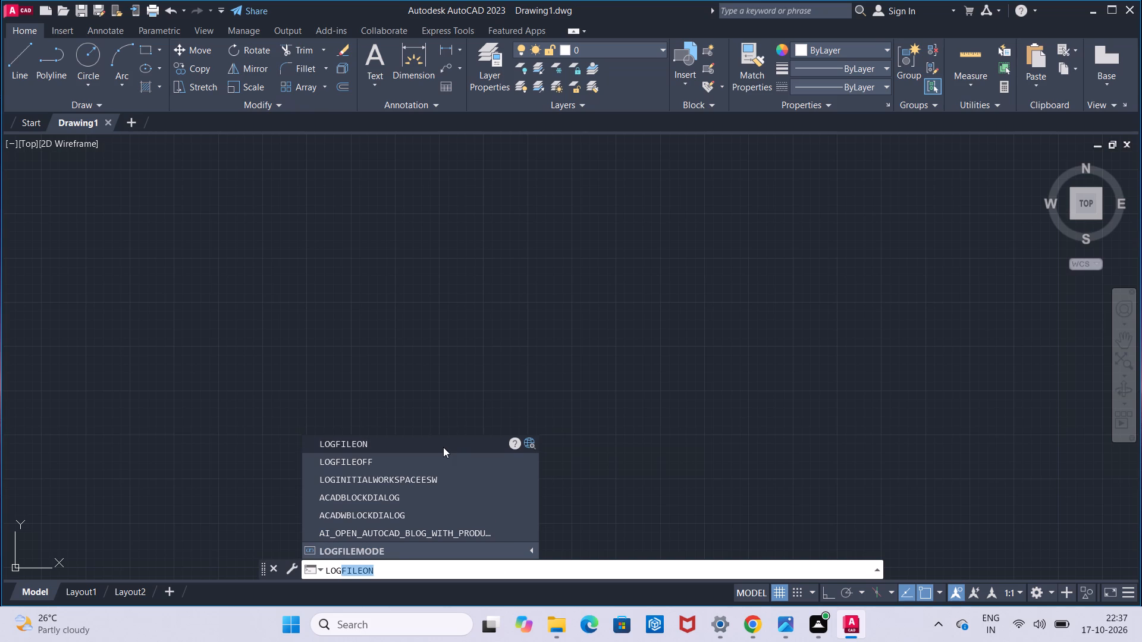
{"action": "left_click", "coordinate": [443, 447]}
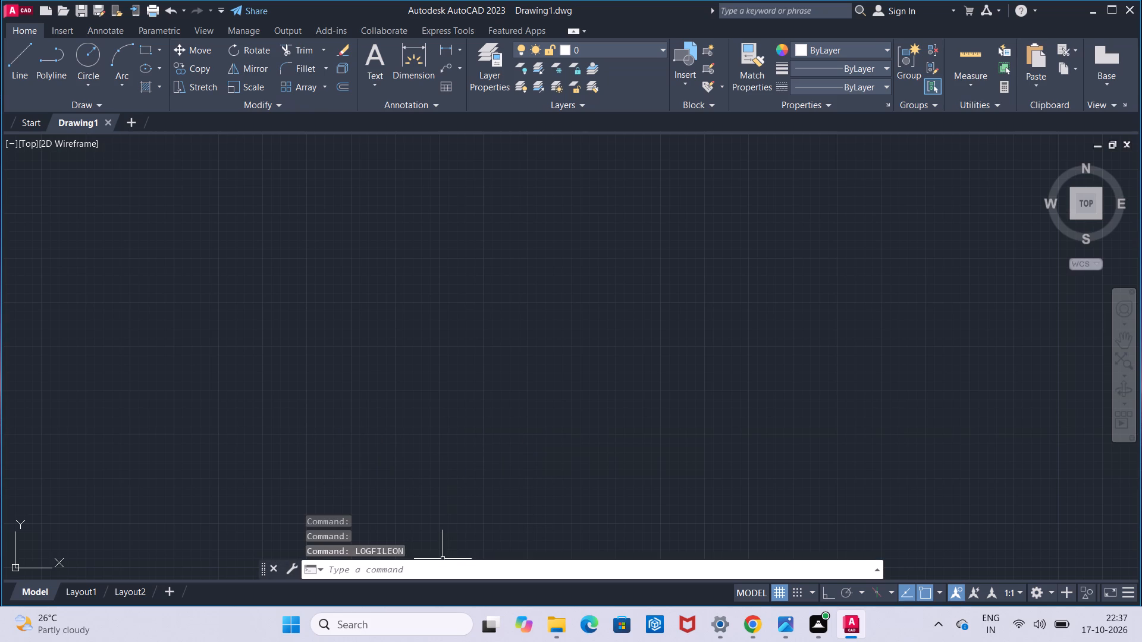
Set the drawing units' length precision to 0 decimal places.
{"action": "left_click", "coordinate": [443, 565]}
{"action": "type", "text": "um"}
{"action": "key", "text": "BackSpace"}
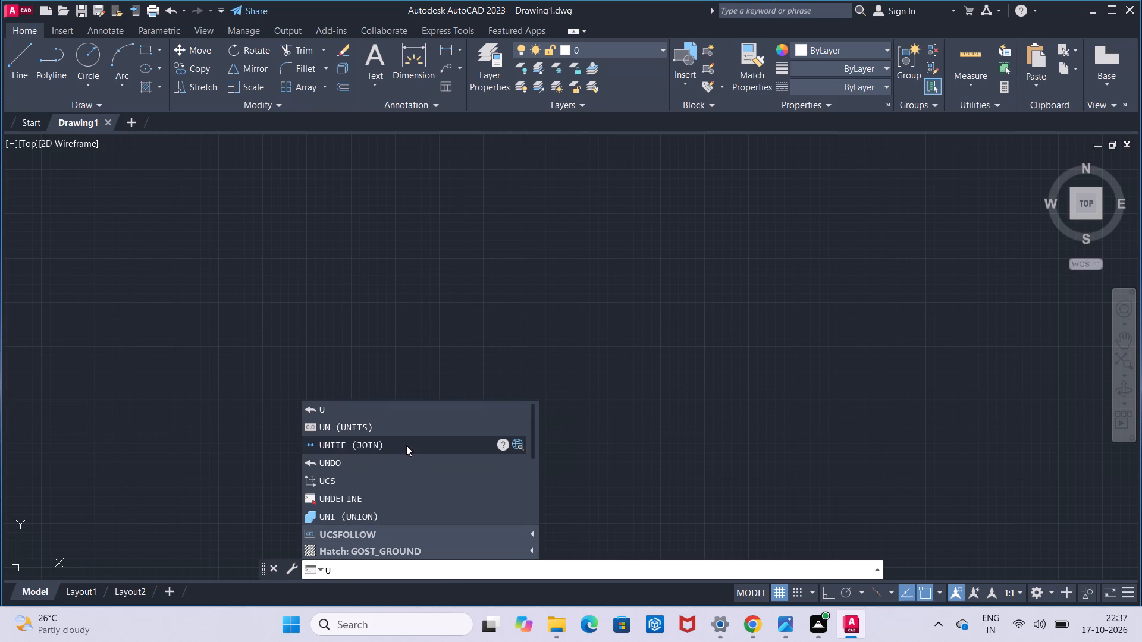
{"action": "type", "text": "ni"}
{"action": "left_click", "coordinate": [391, 440]}
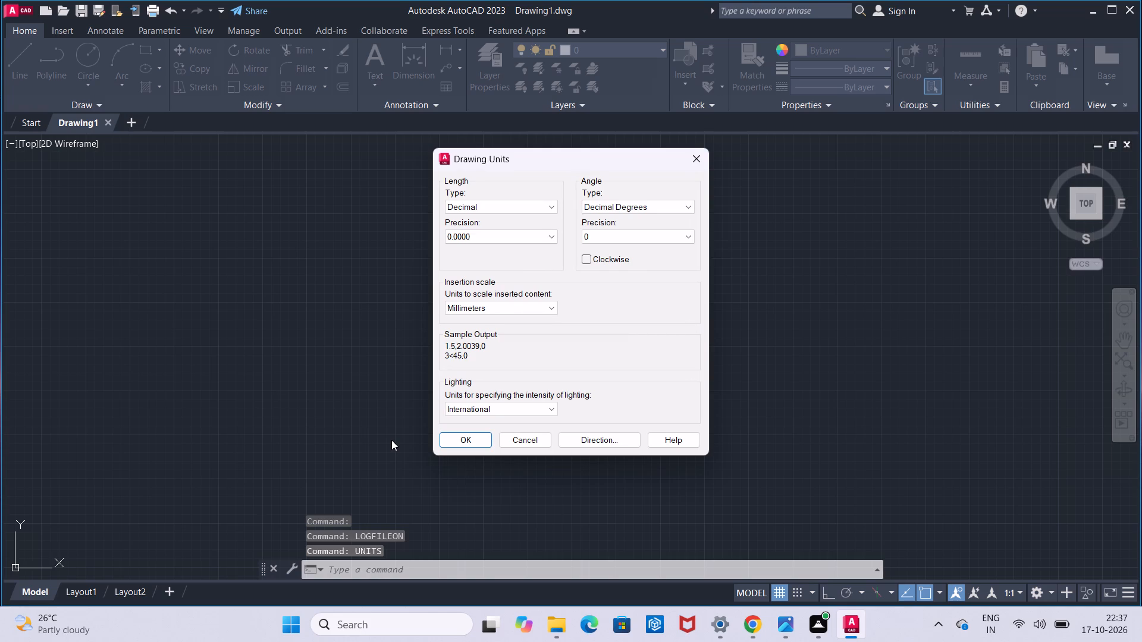
{"action": "left_click", "coordinate": [482, 233]}
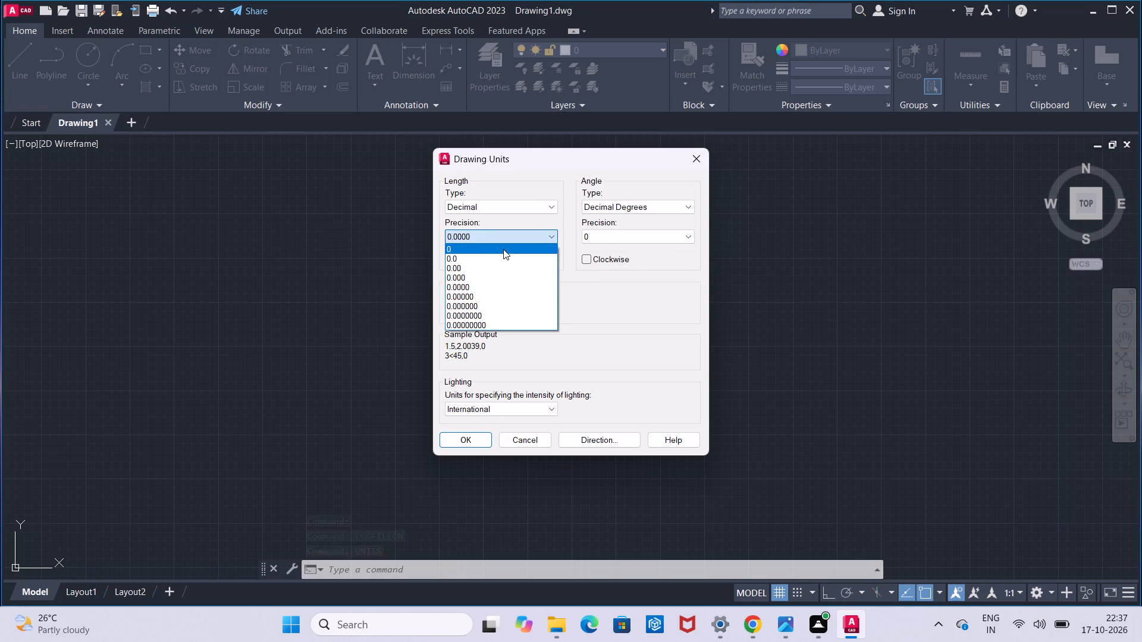
{"action": "left_click", "coordinate": [503, 249]}
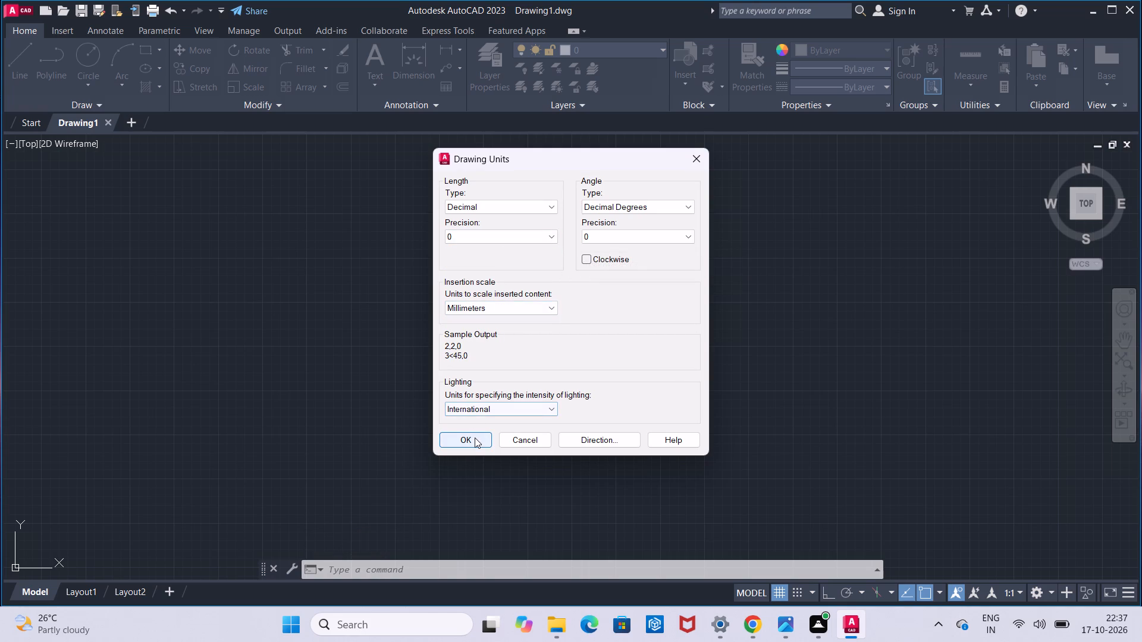
{"action": "left_click", "coordinate": [475, 438]}
Modify the ISO-25 dimension style to use text height 6 and ISO standard text alignment.
{"action": "left_click", "coordinate": [412, 565]}
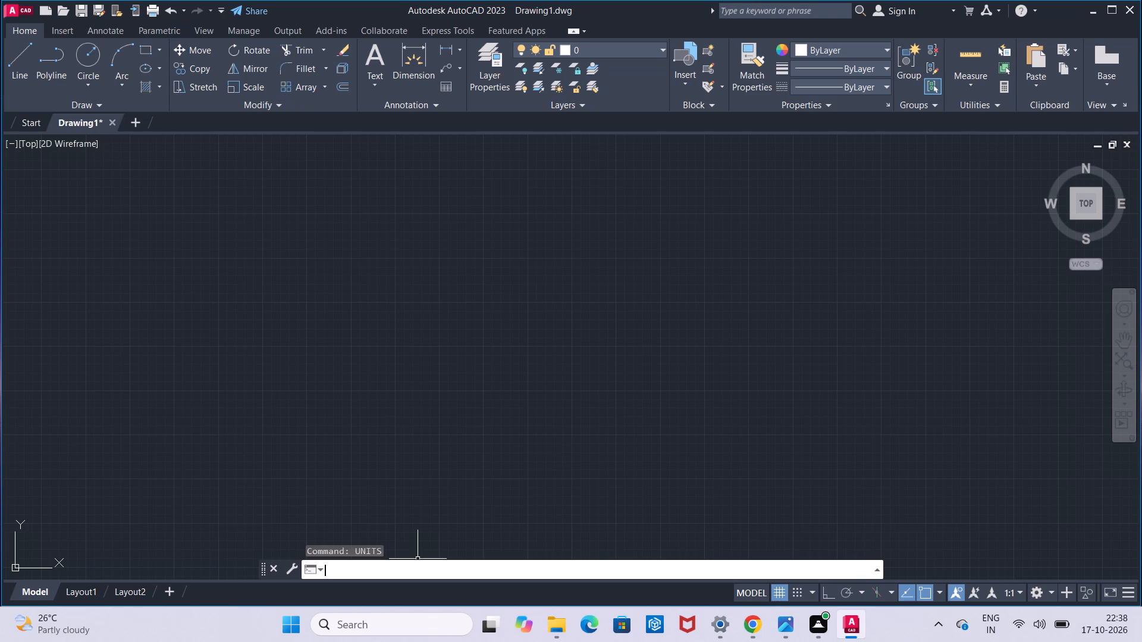
{"action": "key", "text": "d"}
{"action": "key", "text": "Return"}
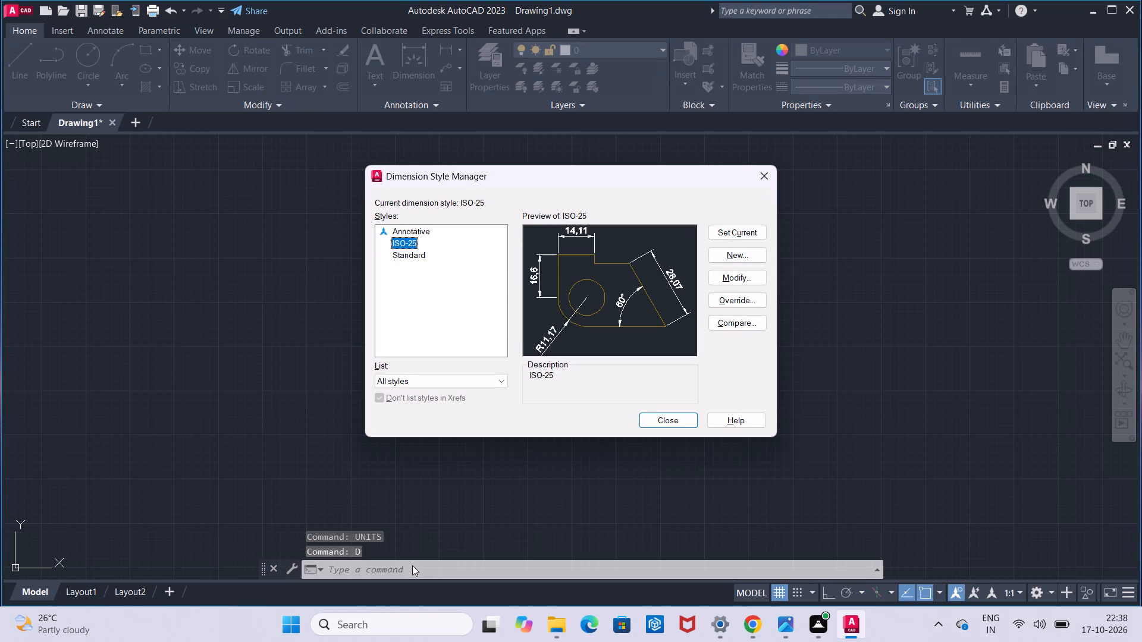
{"action": "left_click", "coordinate": [708, 282]}
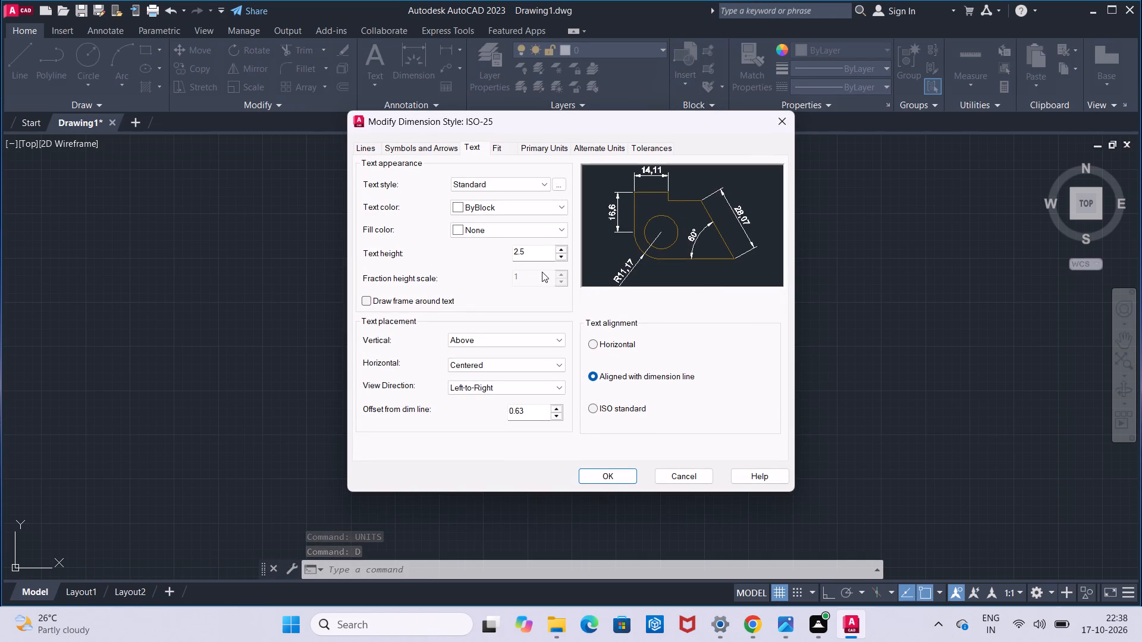
{"action": "left_click", "coordinate": [531, 243]}
{"action": "left_click", "coordinate": [532, 251]}
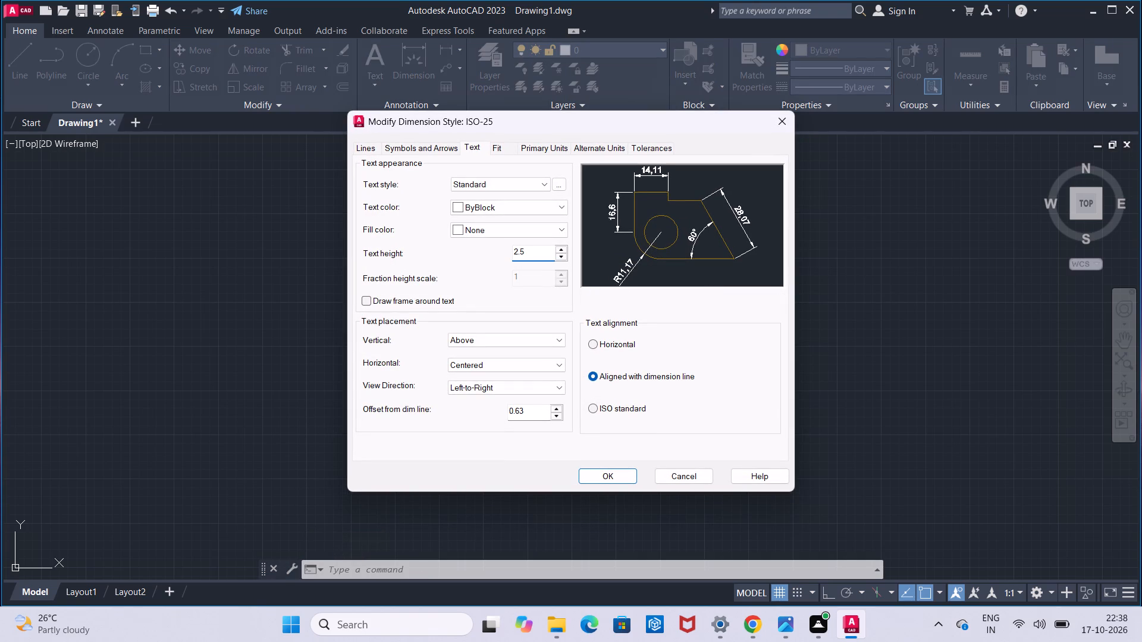
{"action": "key", "text": "BackSpace"}
{"action": "key", "text": "BackSpace"}
{"action": "key", "text": "BackSpace"}
{"action": "key", "text": "6"}
{"action": "left_click", "coordinate": [596, 413]}
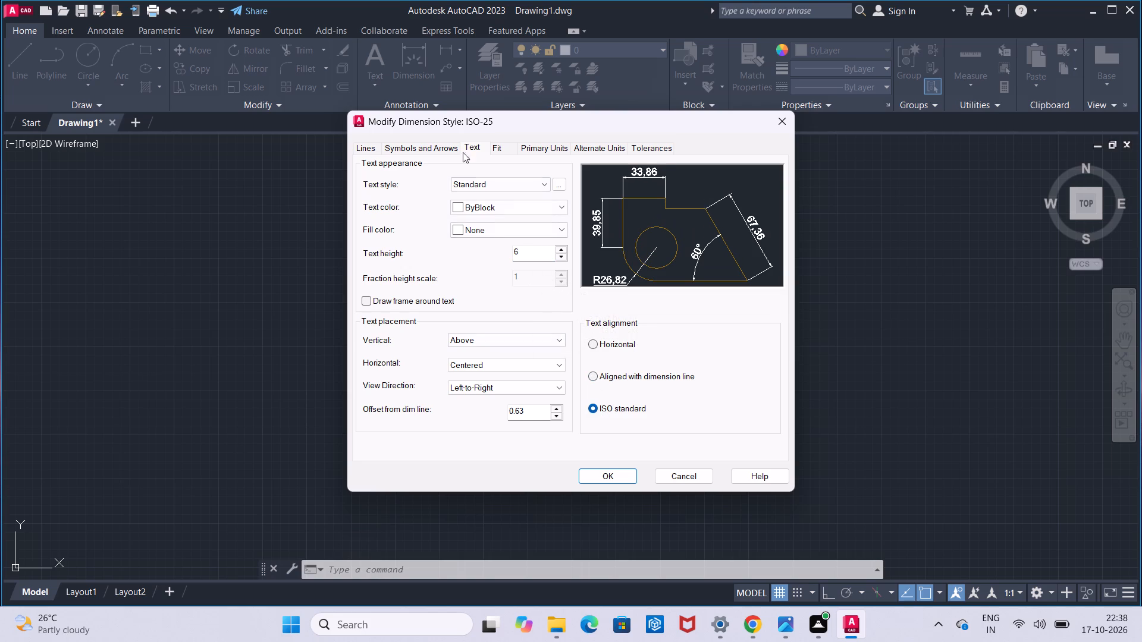
Set the ISO-25 style's linear dimension precision to 0 in its primary units and make the style current.
{"action": "left_click", "coordinate": [544, 149]}
{"action": "left_click", "coordinate": [526, 194]}
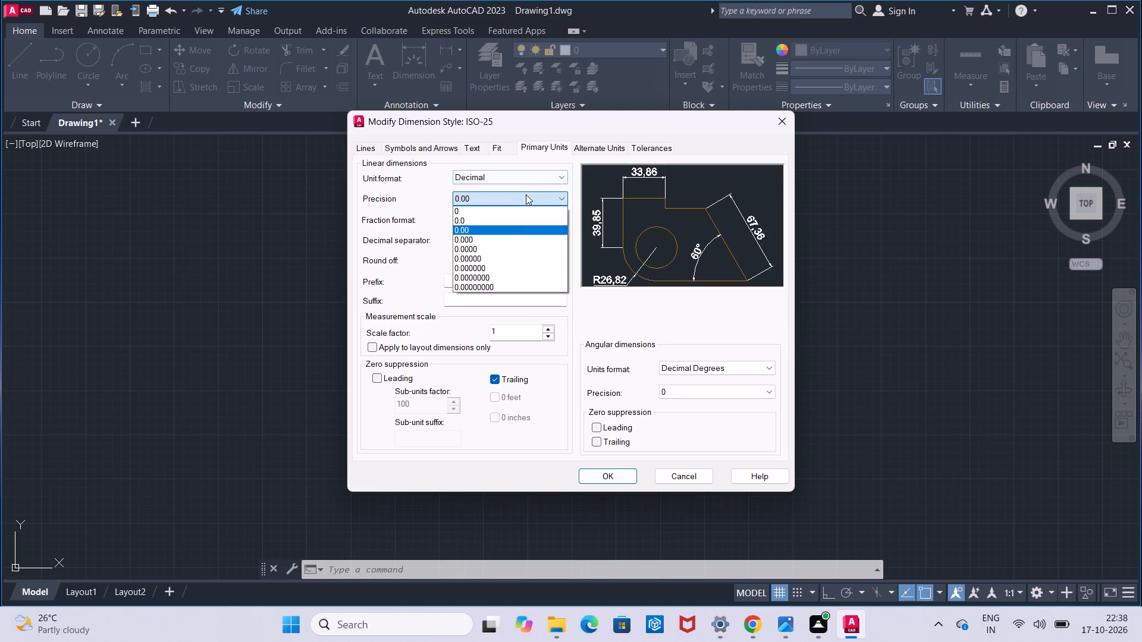
{"action": "left_click", "coordinate": [525, 204]}
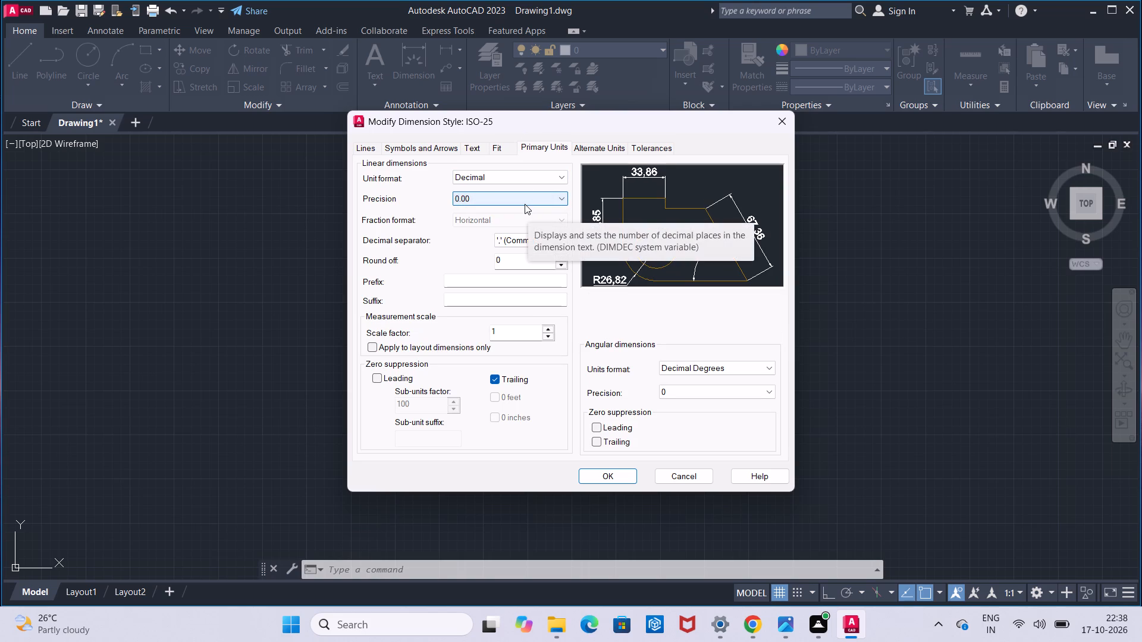
{"action": "left_click", "coordinate": [525, 198]}
{"action": "left_click", "coordinate": [524, 207]}
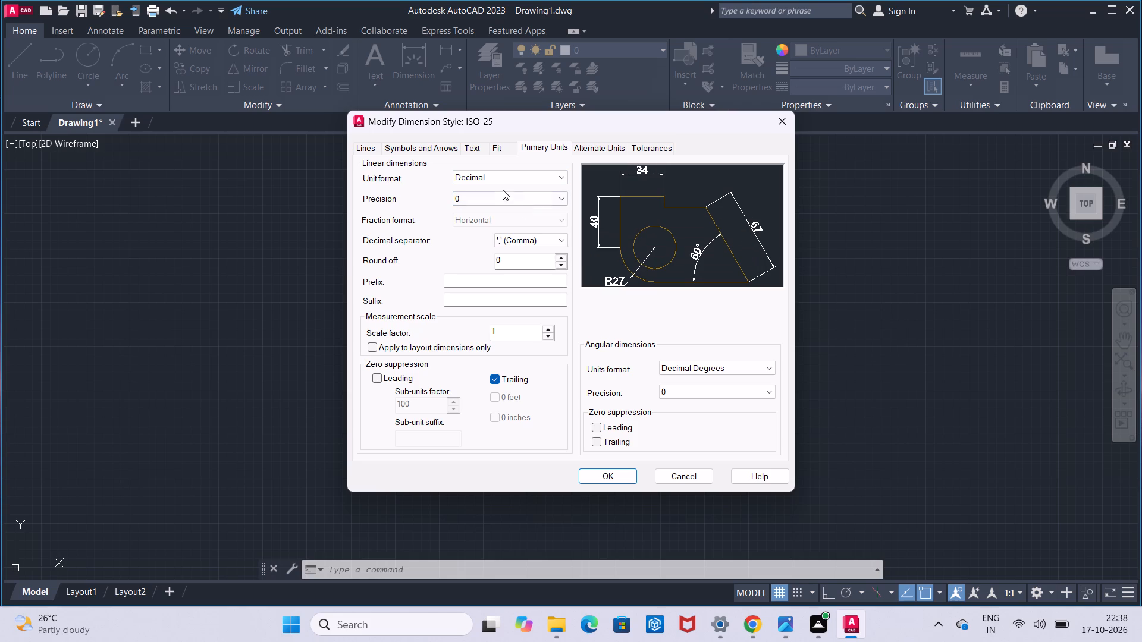
{"action": "left_click", "coordinate": [478, 155]}
{"action": "left_click", "coordinate": [478, 146]}
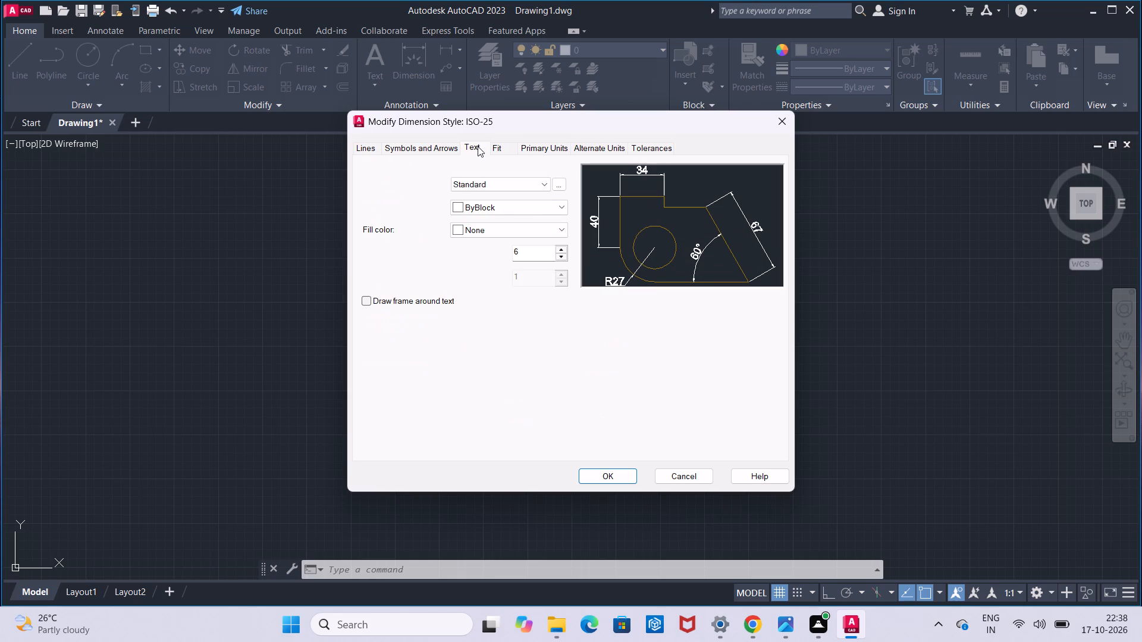
{"action": "left_click", "coordinate": [526, 143]}
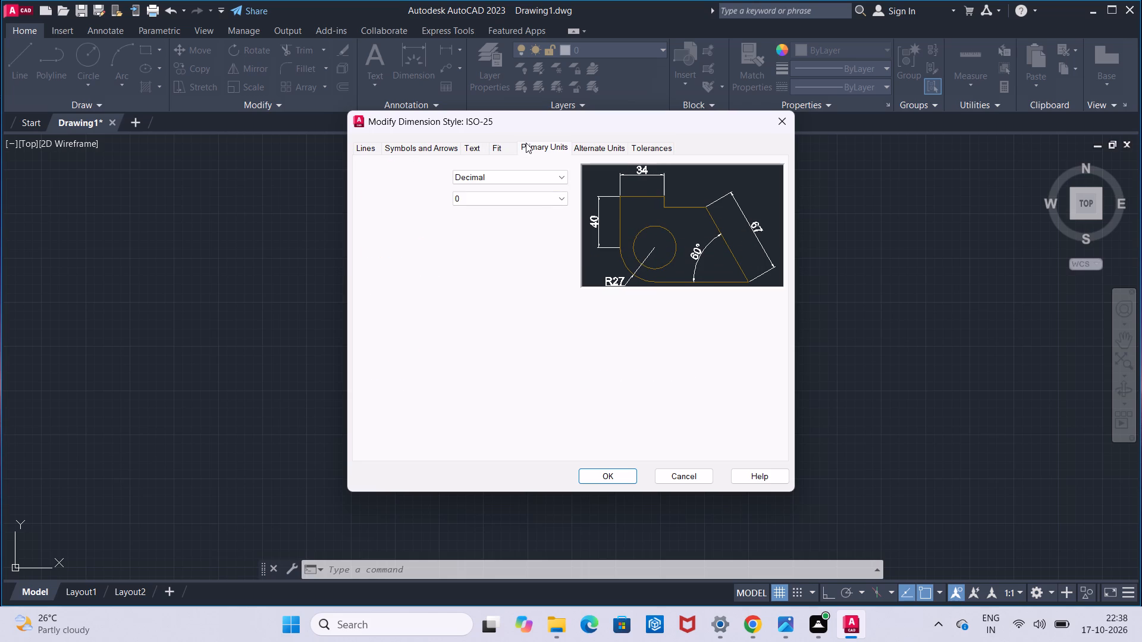
{"action": "left_click", "coordinate": [612, 476]}
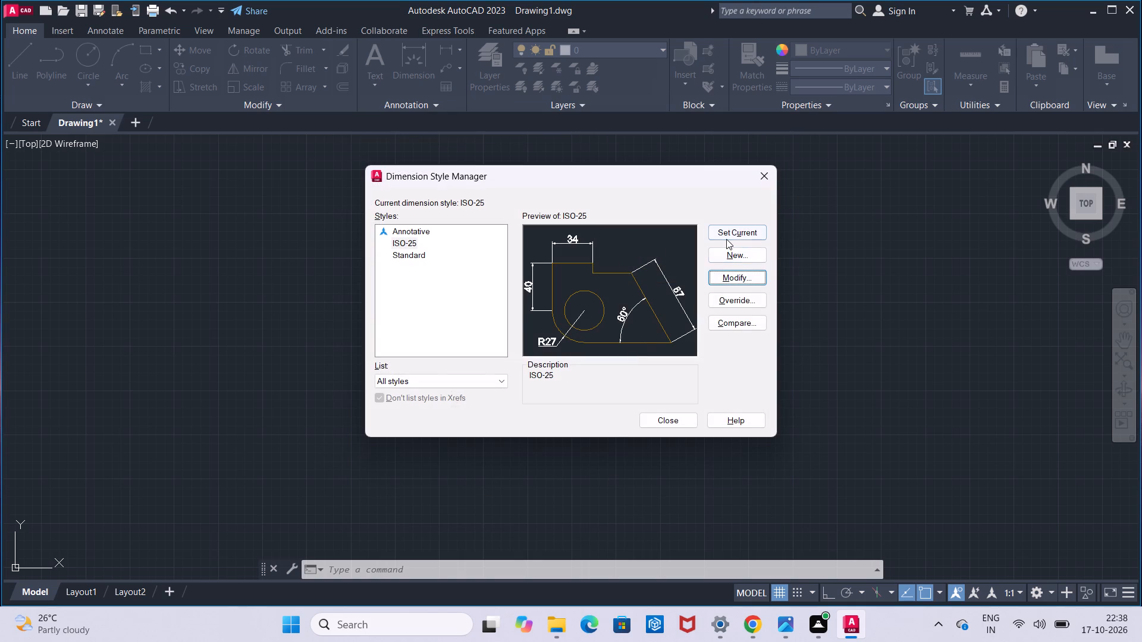
{"action": "left_click", "coordinate": [726, 239]}
{"action": "left_click", "coordinate": [674, 427]}
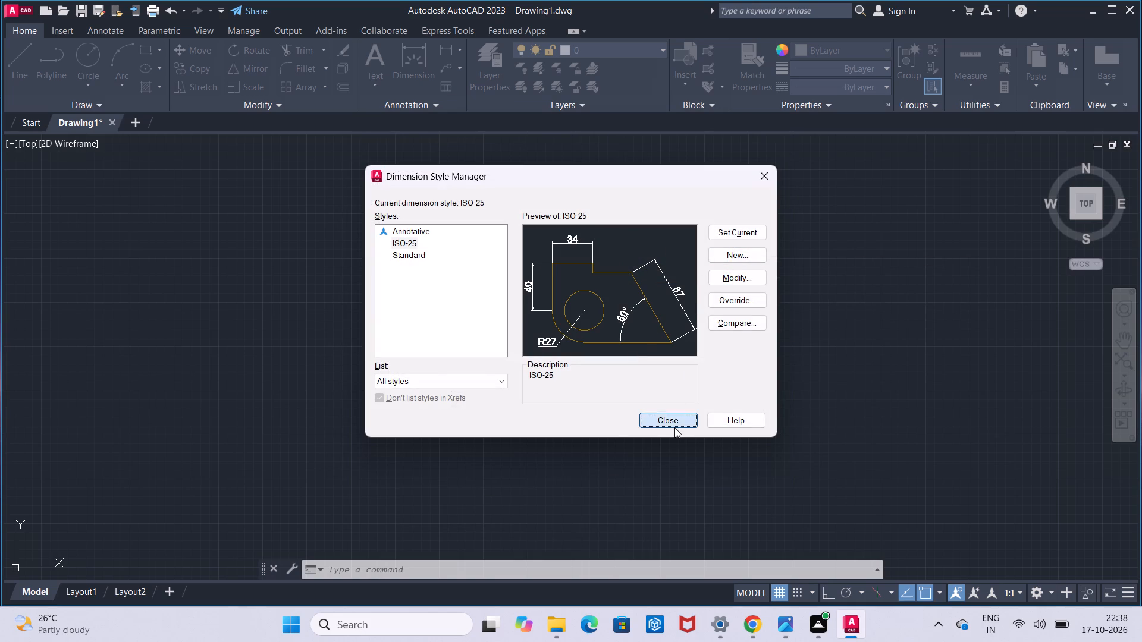
Set the model space limits with lower left corner 0,0 and upper right corner 100,100.
{"action": "left_click", "coordinate": [503, 578]}
{"action": "type", "text": "li"}
{"action": "type", "text": "mi"}
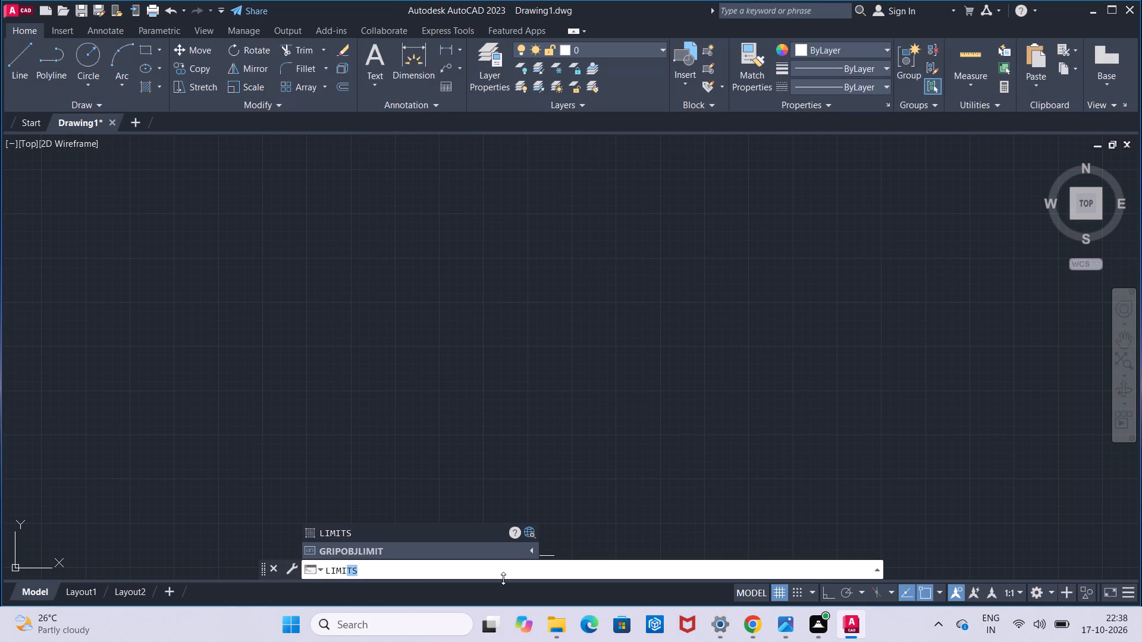
{"action": "left_click", "coordinate": [471, 535]}
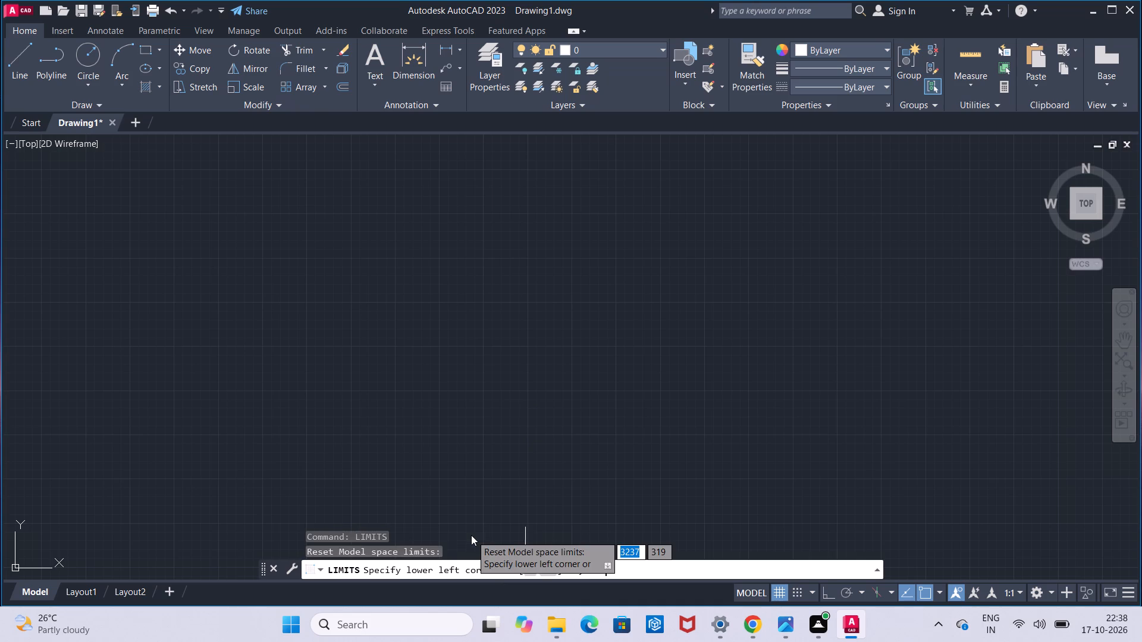
{"action": "left_click", "coordinate": [617, 570]}
{"action": "type", "text": "0,0"}
{"action": "key", "text": "Return"}
{"action": "type", "text": "100,100"}
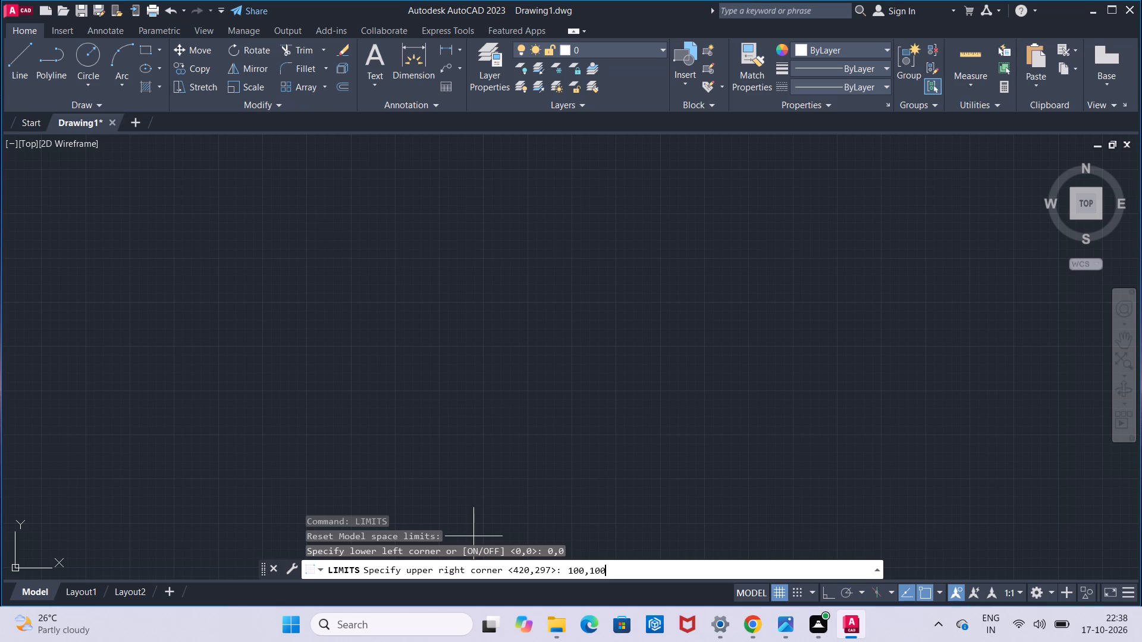
{"action": "key", "text": "Return"}
{"action": "key", "text": "z"}
{"action": "key", "text": "Return"}
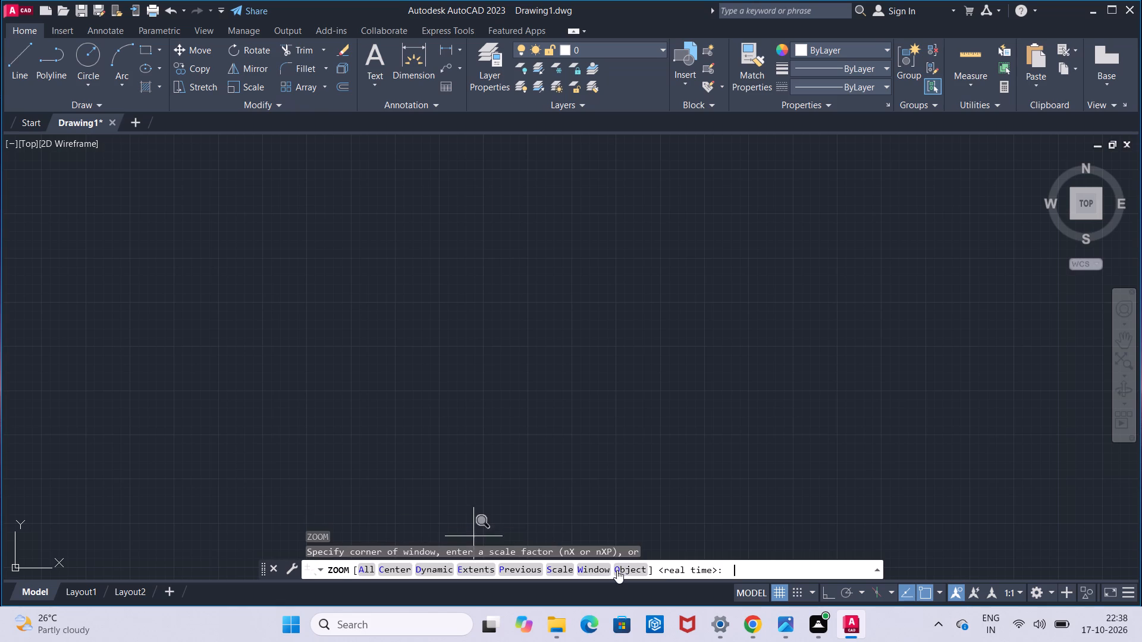
{"action": "key", "text": "a"}
{"action": "key", "text": "Return"}
{"action": "key", "text": "Left"}
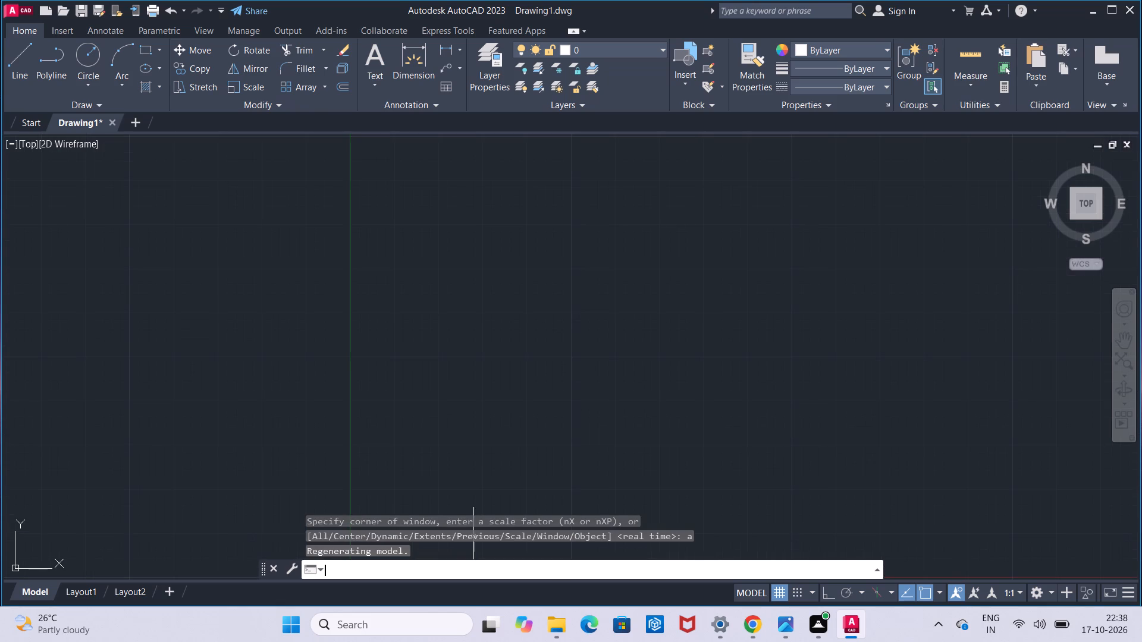
Turn on Ortho mode.
{"action": "left_click", "coordinate": [821, 589]}
{"action": "left_click", "coordinate": [824, 591]}
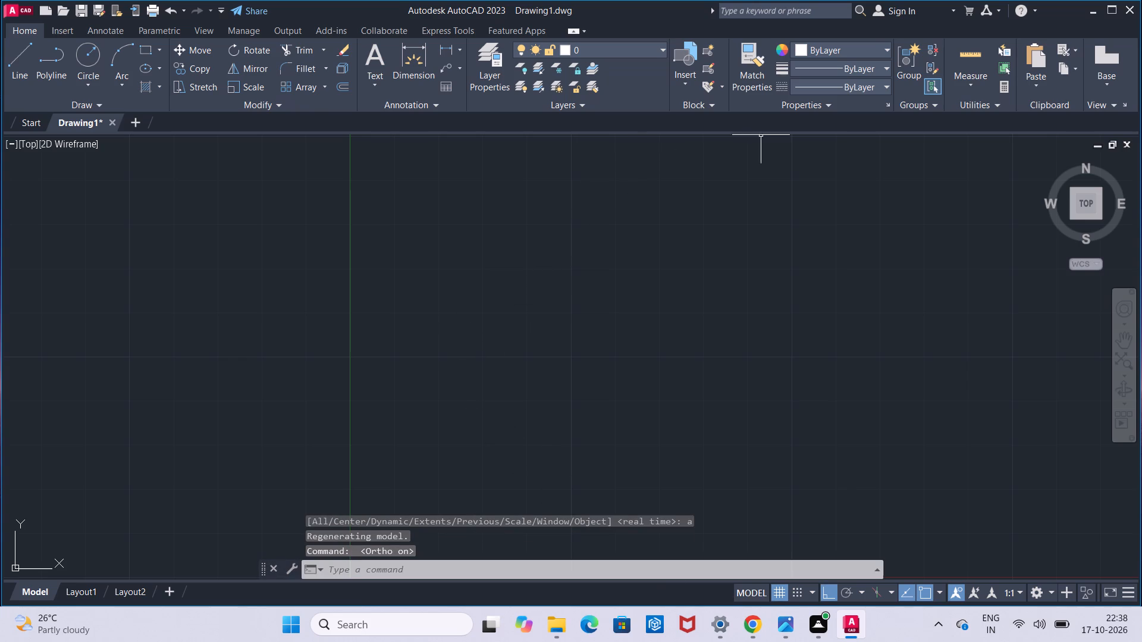
Load the CENTERX2 linetype from acadiso.lin into the drawing.
{"action": "left_click", "coordinate": [819, 89]}
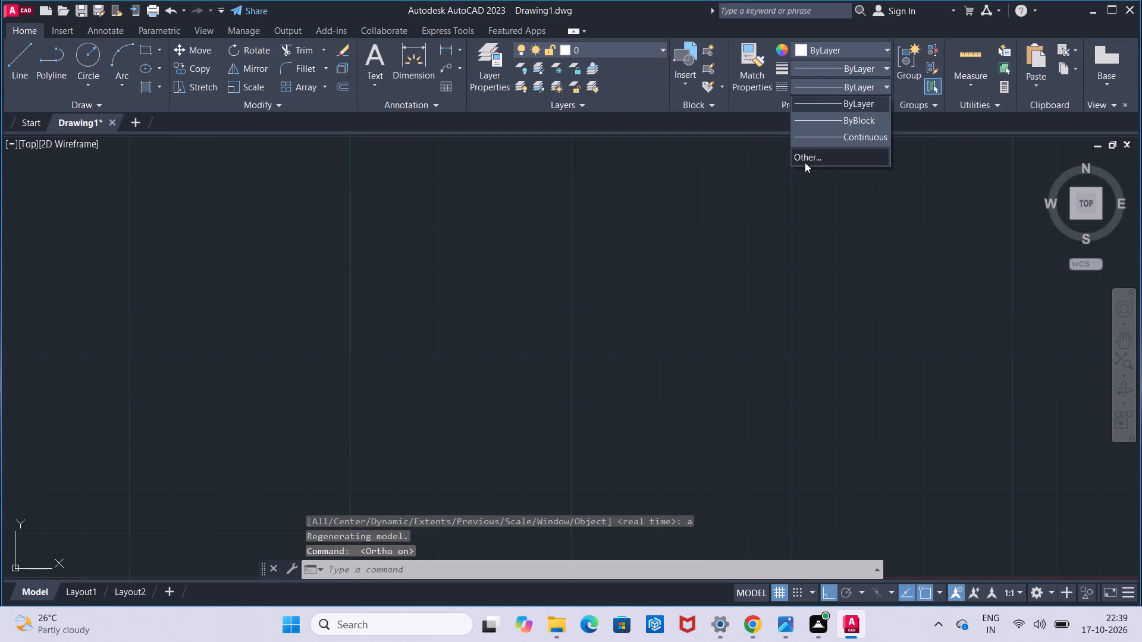
{"action": "left_click", "coordinate": [805, 162]}
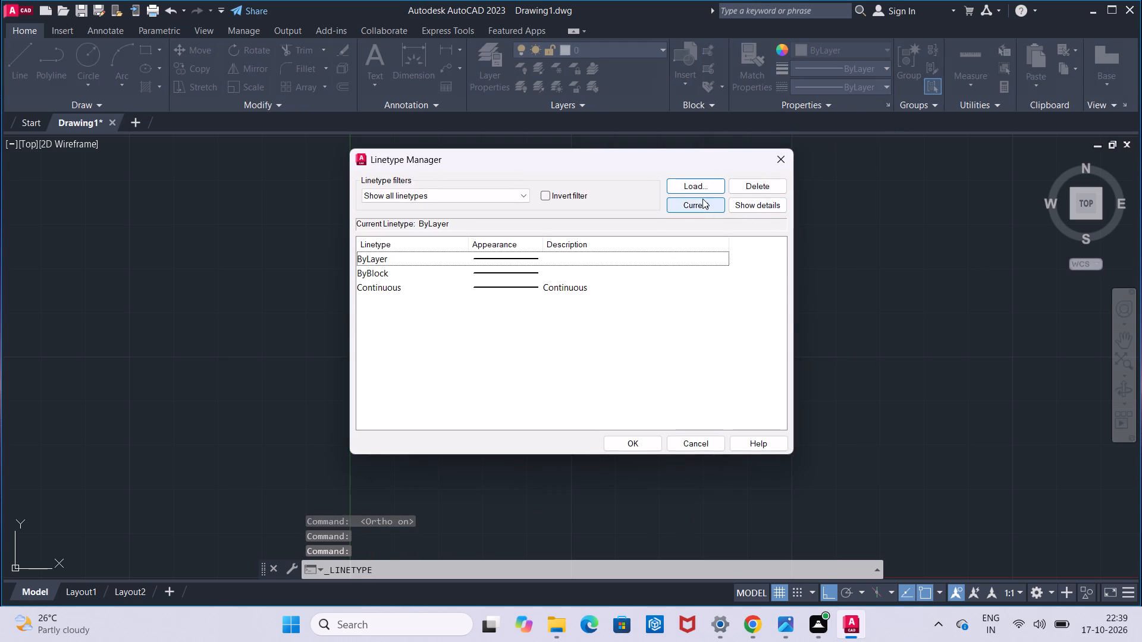
{"action": "left_click", "coordinate": [702, 199]}
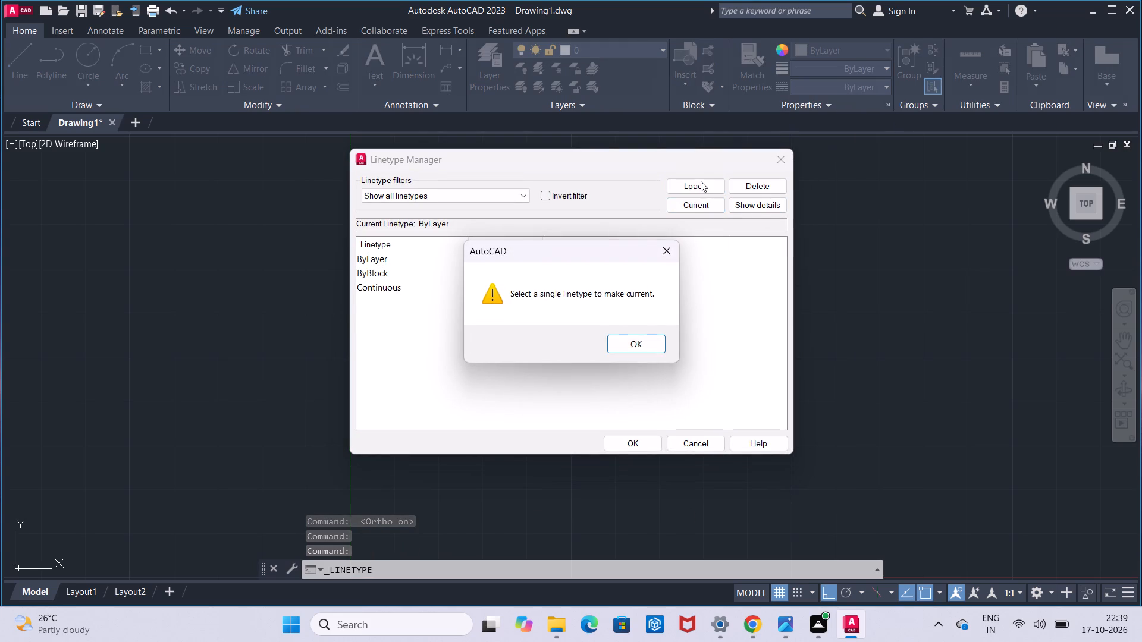
{"action": "left_click", "coordinate": [655, 257]}
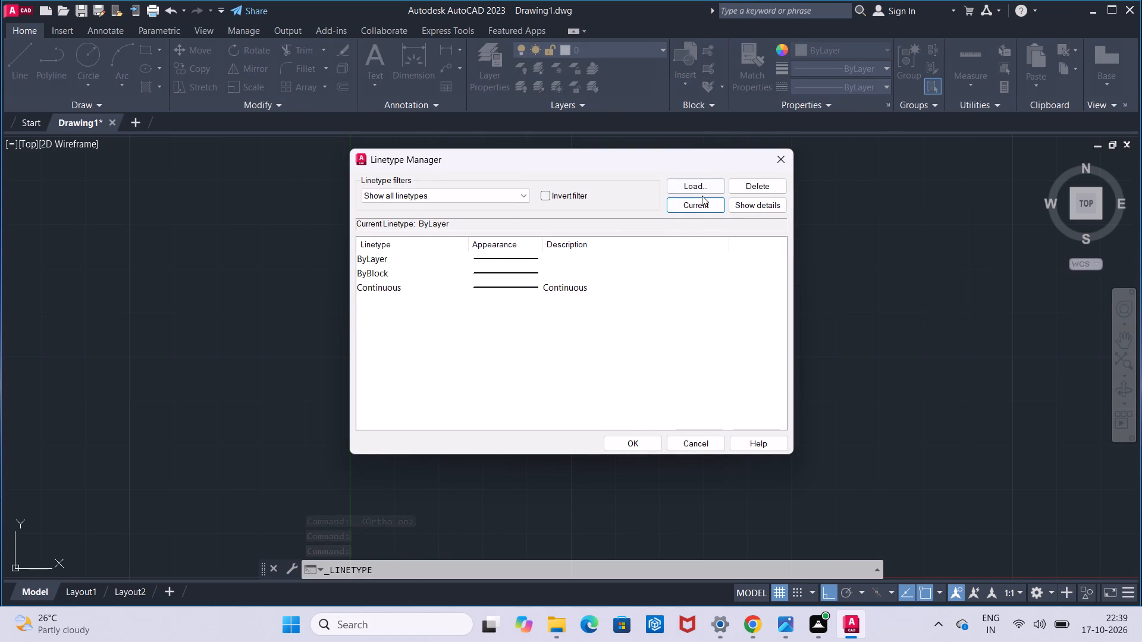
{"action": "left_click", "coordinate": [702, 185]}
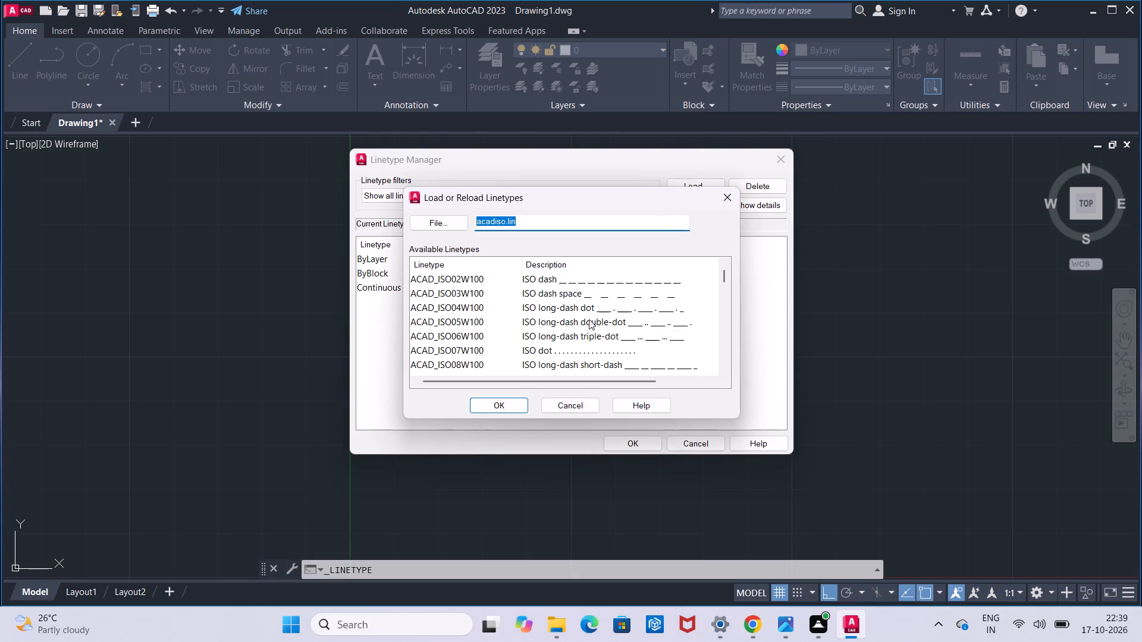
{"action": "scroll", "coordinate": [583, 322], "scroll_direction": "down", "scroll_amount": 5}
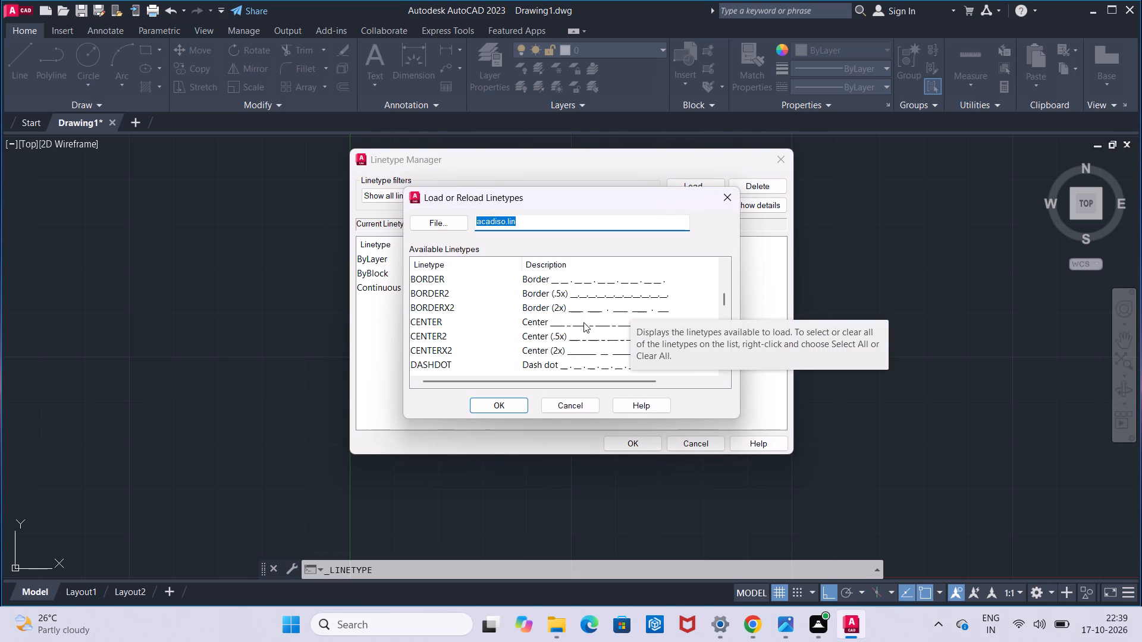
{"action": "left_click", "coordinate": [543, 347]}
{"action": "left_click", "coordinate": [510, 406]}
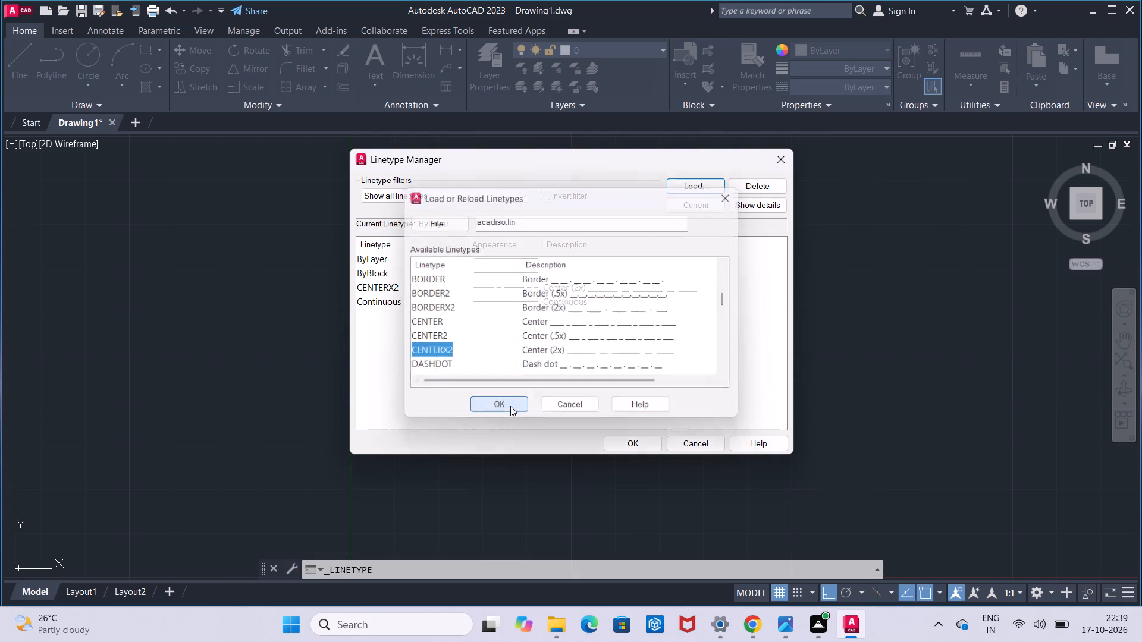
{"action": "left_click", "coordinate": [634, 443]}
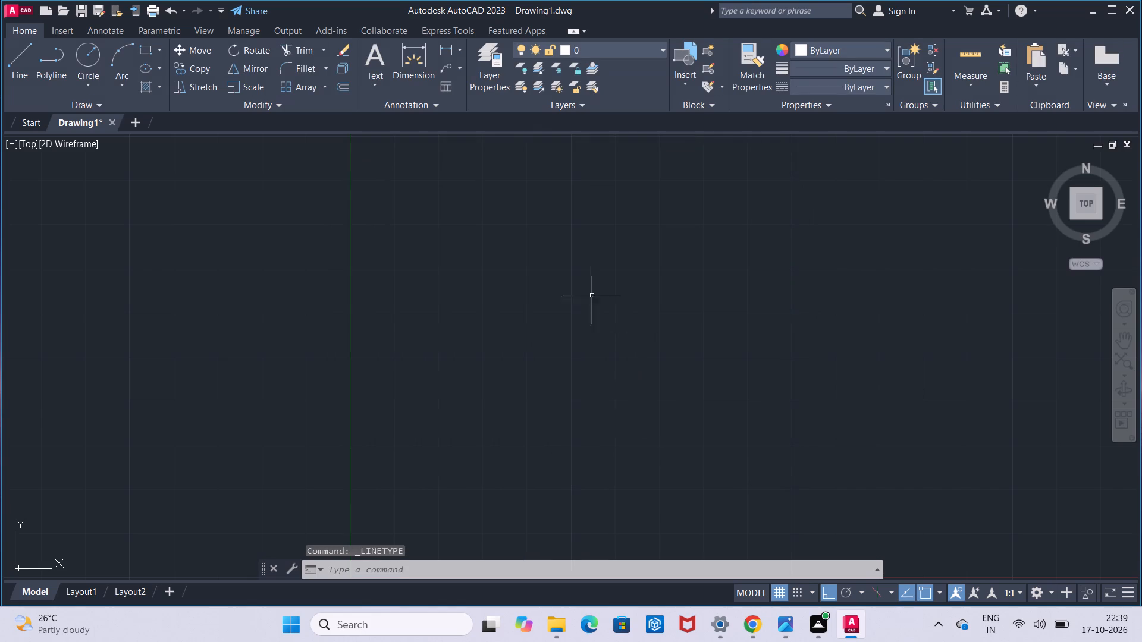
Draw a horizontal line 68 units long, extending in the positive X direction from a free start point.
{"action": "left_click", "coordinate": [26, 82]}
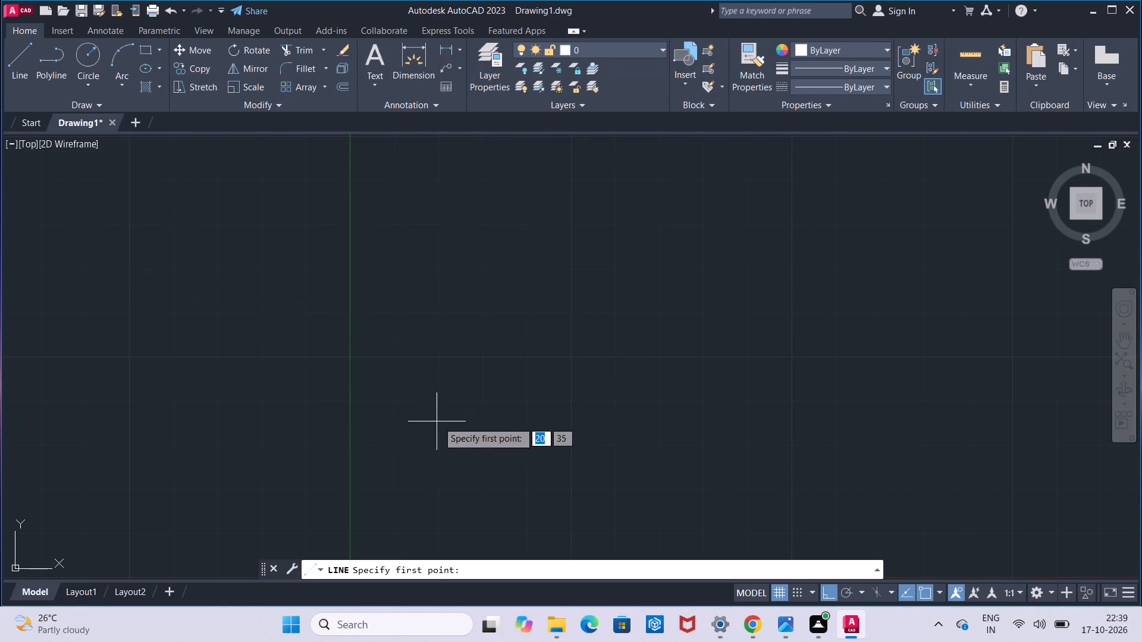
{"action": "left_click", "coordinate": [617, 363]}
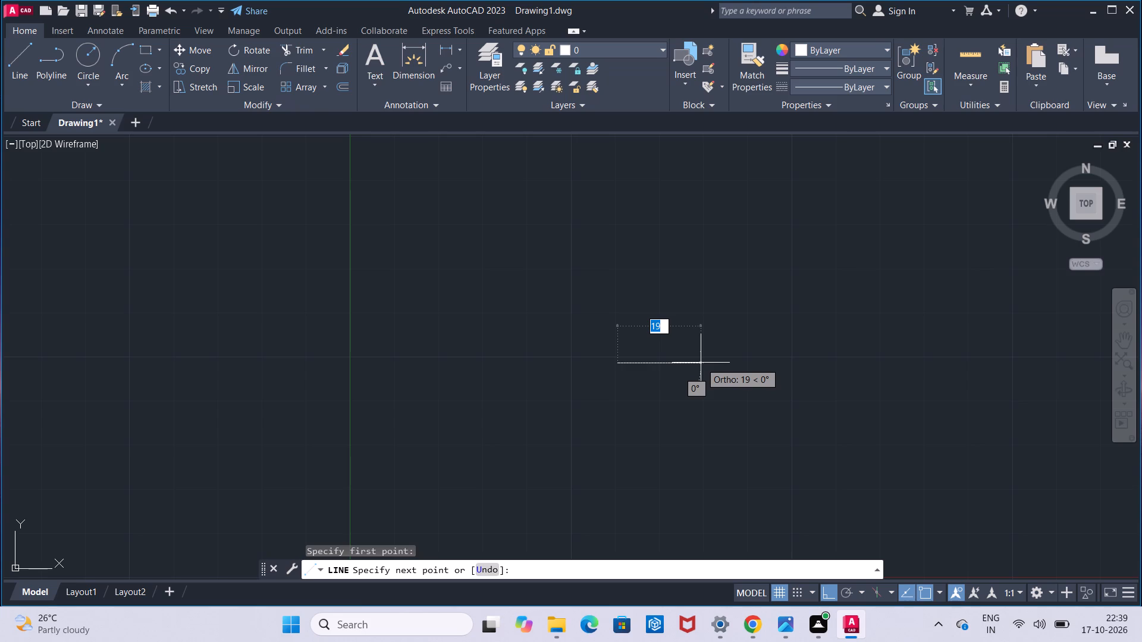
{"action": "type", "text": "68"}
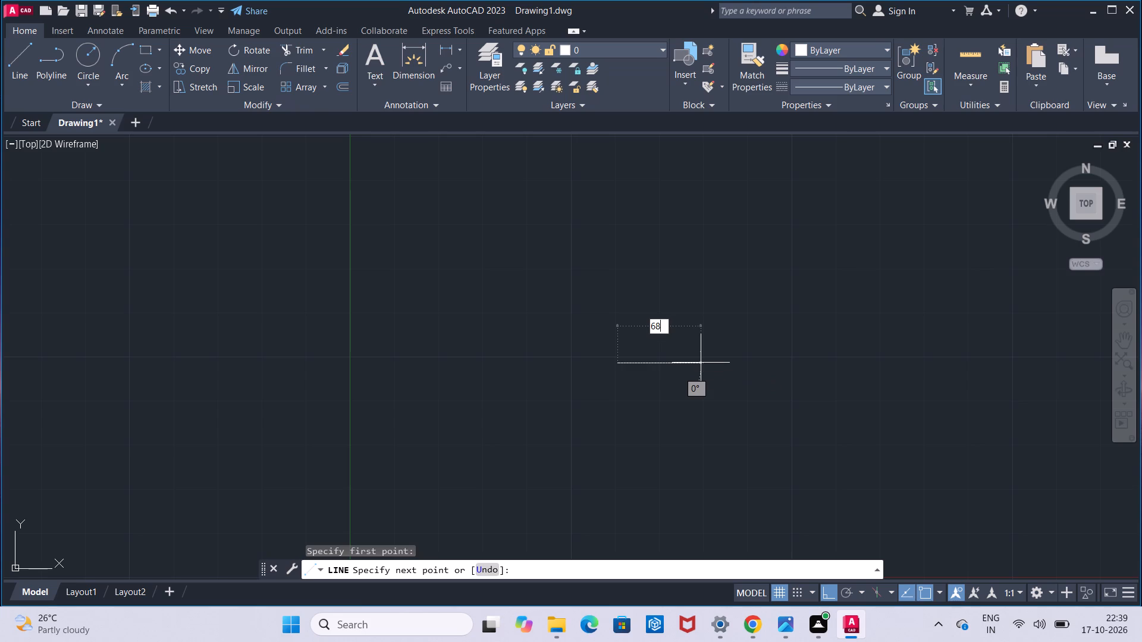
{"action": "key", "text": "Return"}
{"action": "key", "text": "Escape"}
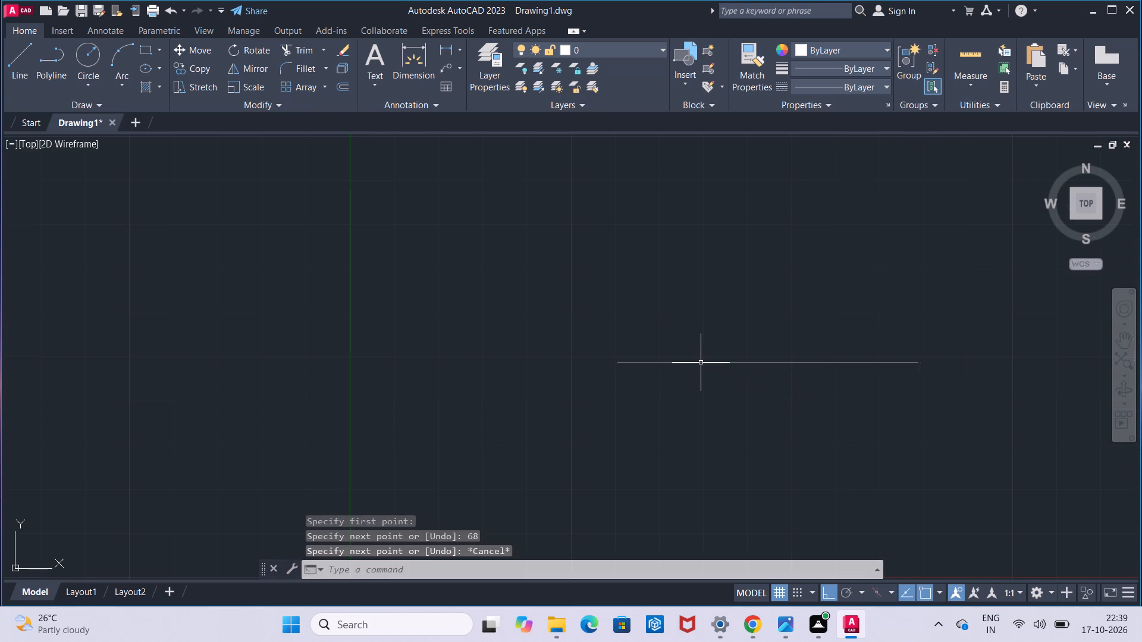
Assign the CENTERX2 linetype to the 68-unit horizontal line.
{"action": "left_click", "coordinate": [775, 361]}
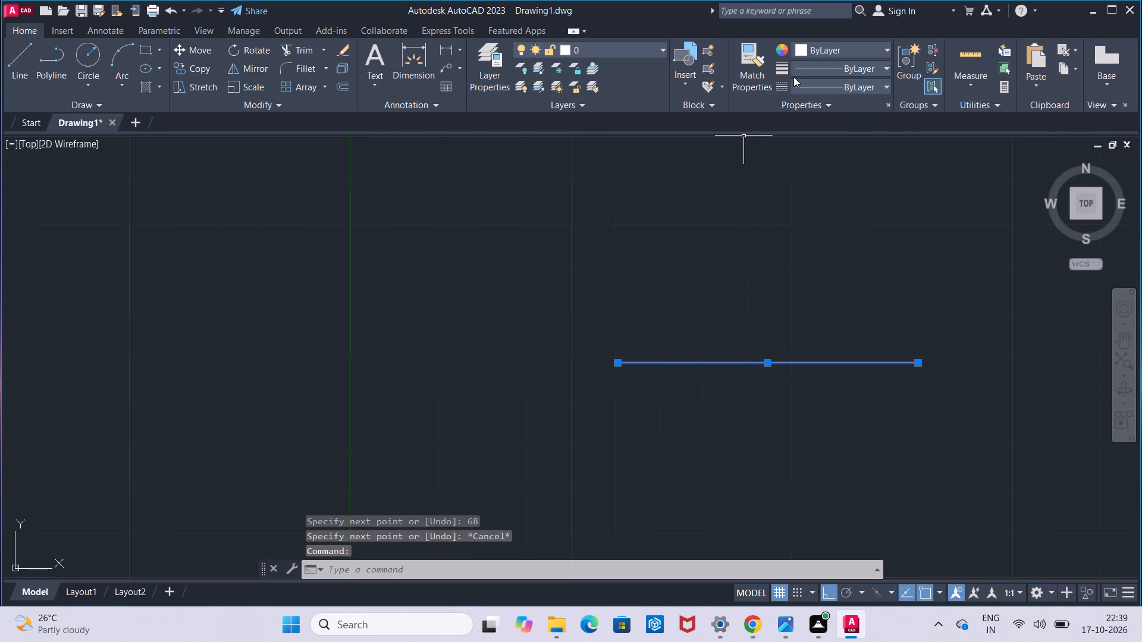
{"action": "left_click", "coordinate": [793, 77]}
{"action": "left_click", "coordinate": [795, 84]}
{"action": "left_click", "coordinate": [809, 137]}
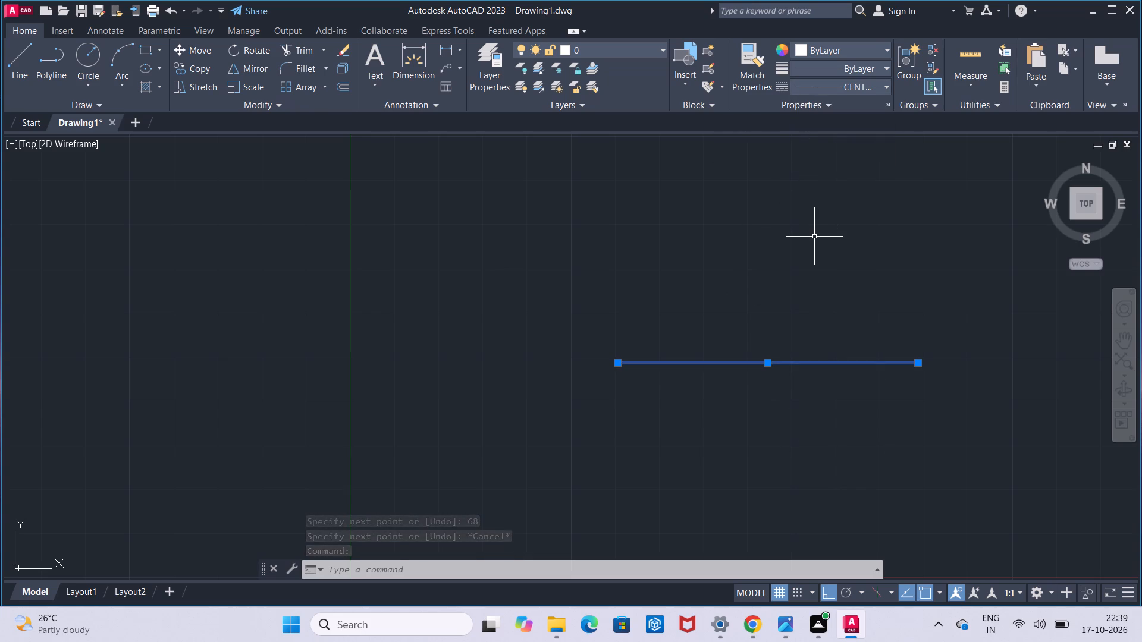
{"action": "key", "text": "Escape"}
Draw a vertical line 20 units upward from the left endpoint of the horizontal centerline.
{"action": "scroll", "coordinate": [814, 237], "scroll_direction": "up", "scroll_amount": 1}
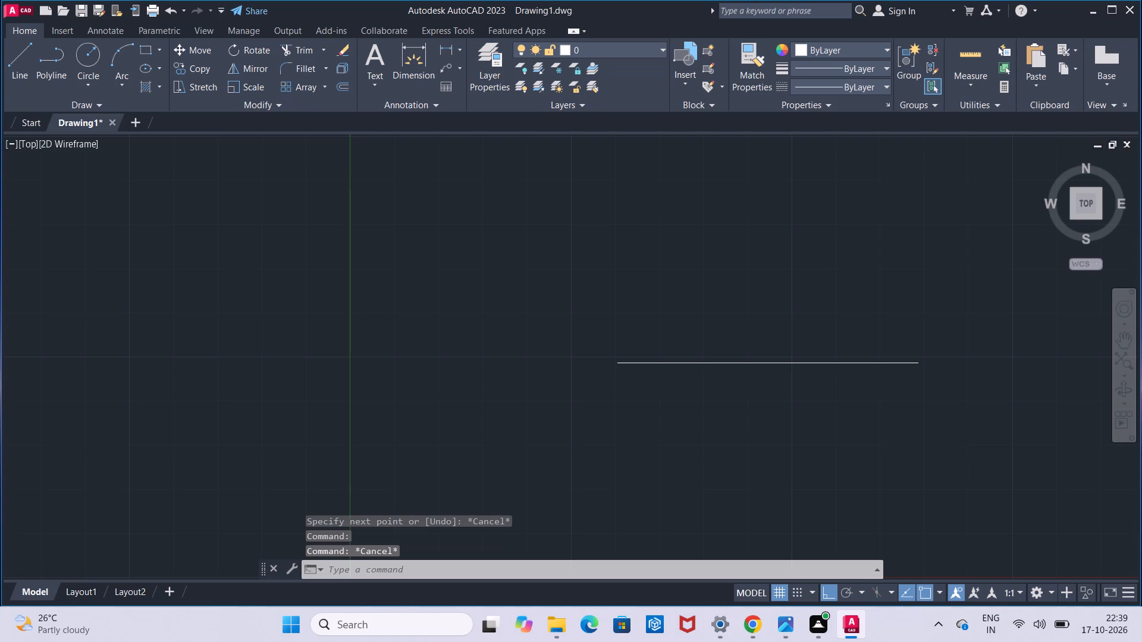
{"action": "scroll", "coordinate": [814, 237], "scroll_direction": "down", "scroll_amount": 2}
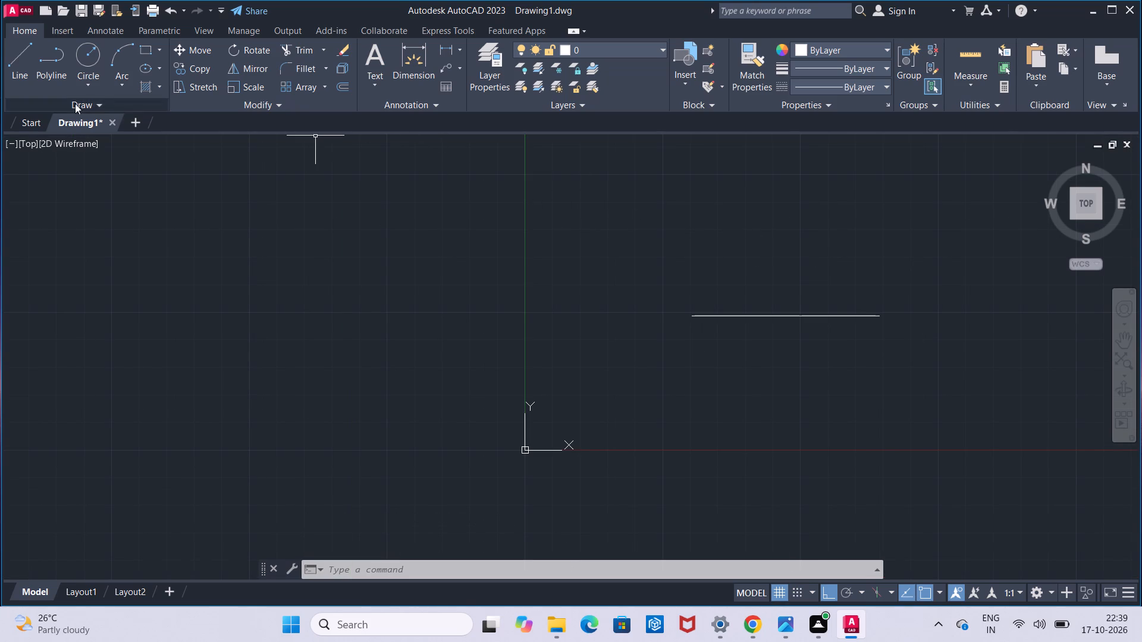
{"action": "left_click", "coordinate": [12, 76]}
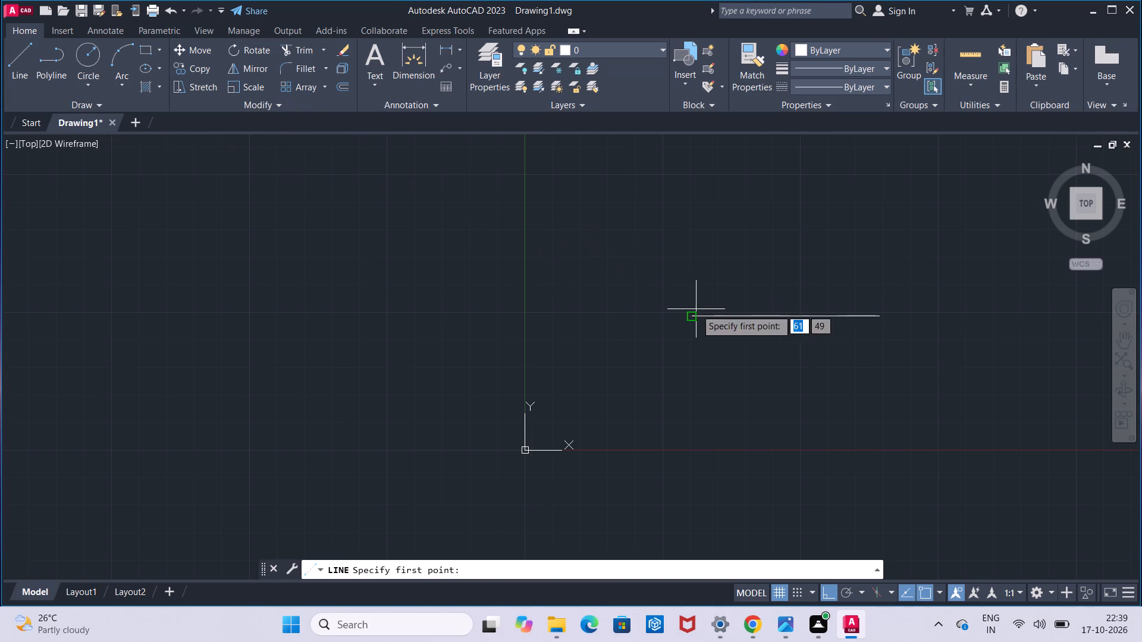
{"action": "left_click", "coordinate": [689, 316]}
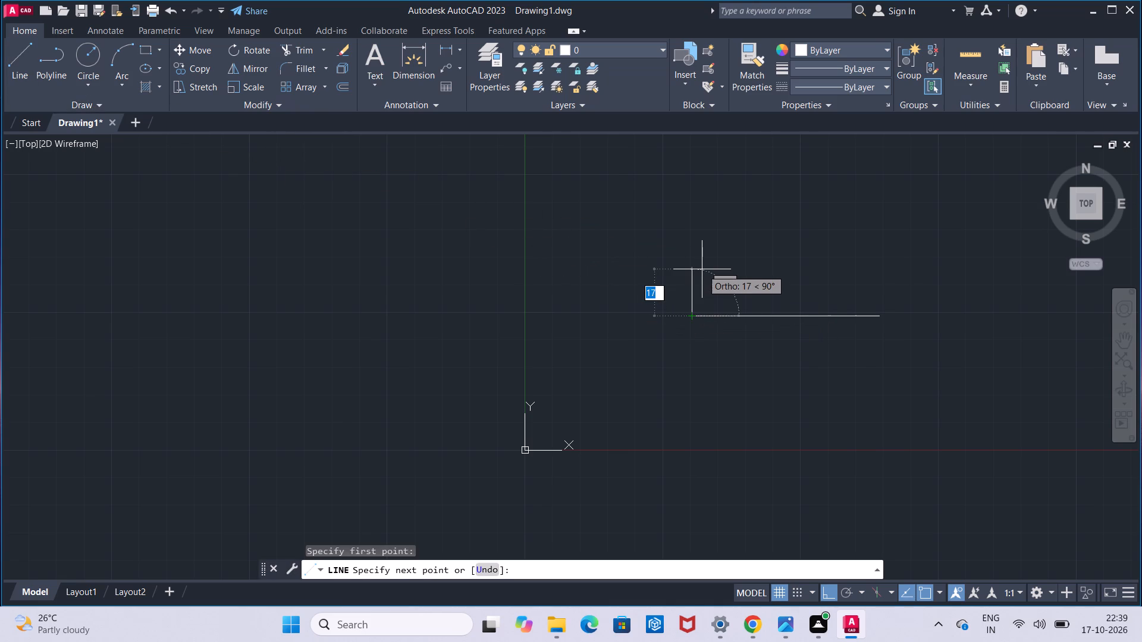
{"action": "type", "text": "20"}
{"action": "key", "text": "Return"}
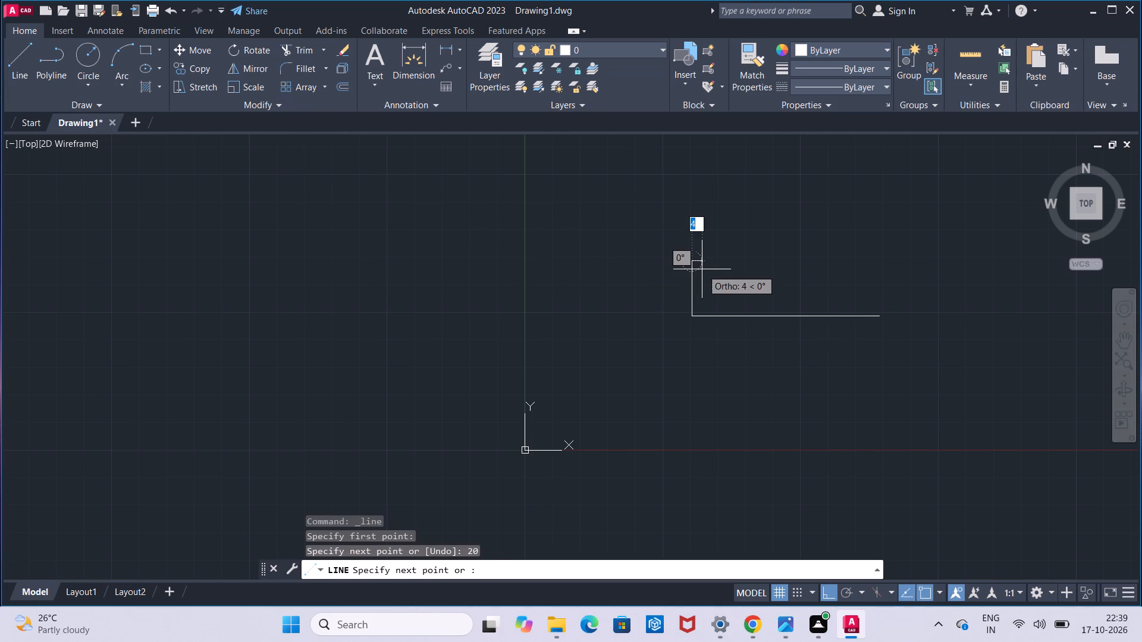
{"action": "key", "text": "Escape"}
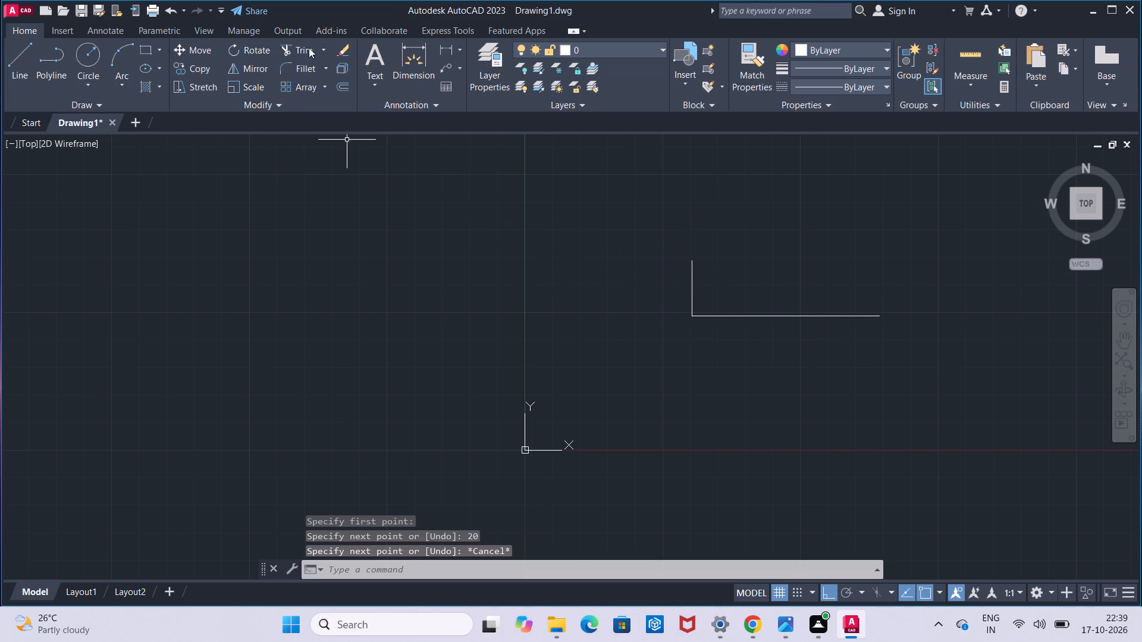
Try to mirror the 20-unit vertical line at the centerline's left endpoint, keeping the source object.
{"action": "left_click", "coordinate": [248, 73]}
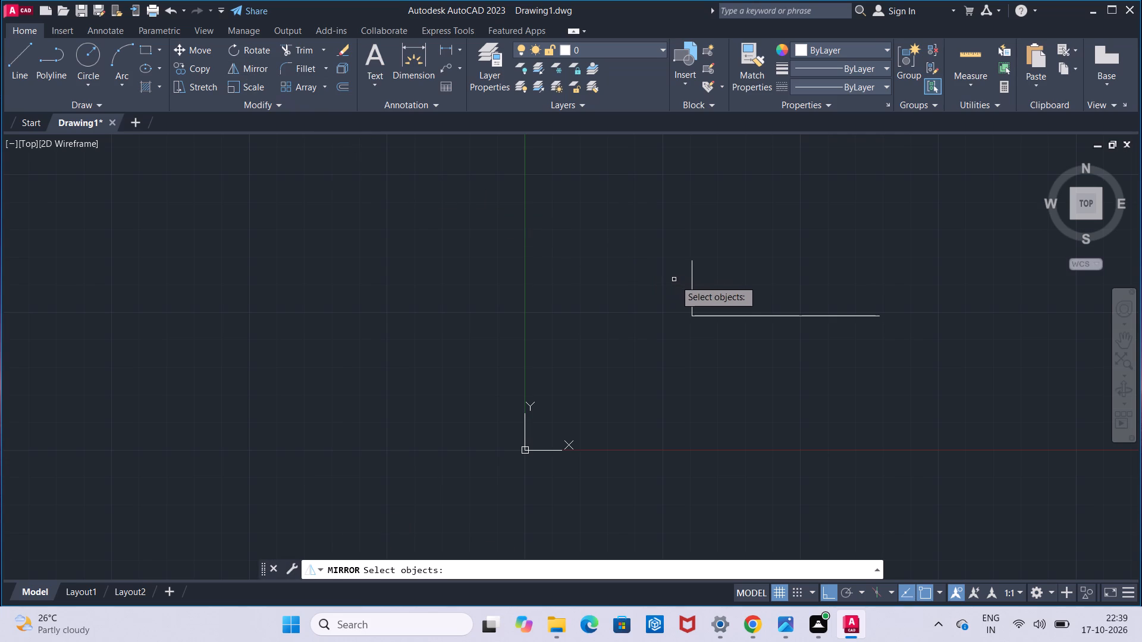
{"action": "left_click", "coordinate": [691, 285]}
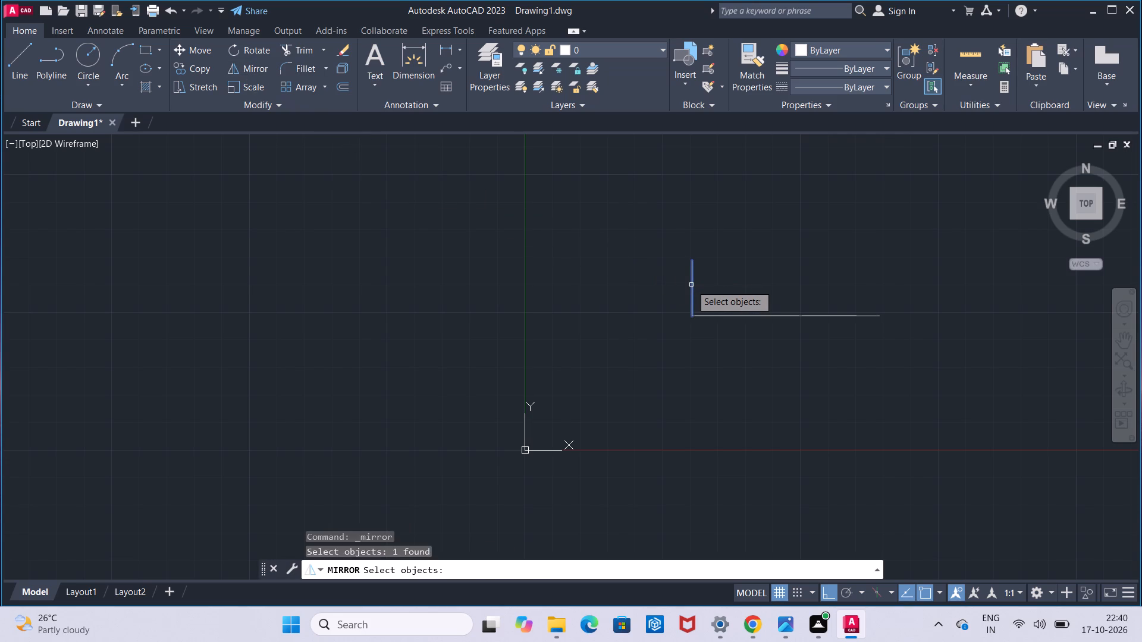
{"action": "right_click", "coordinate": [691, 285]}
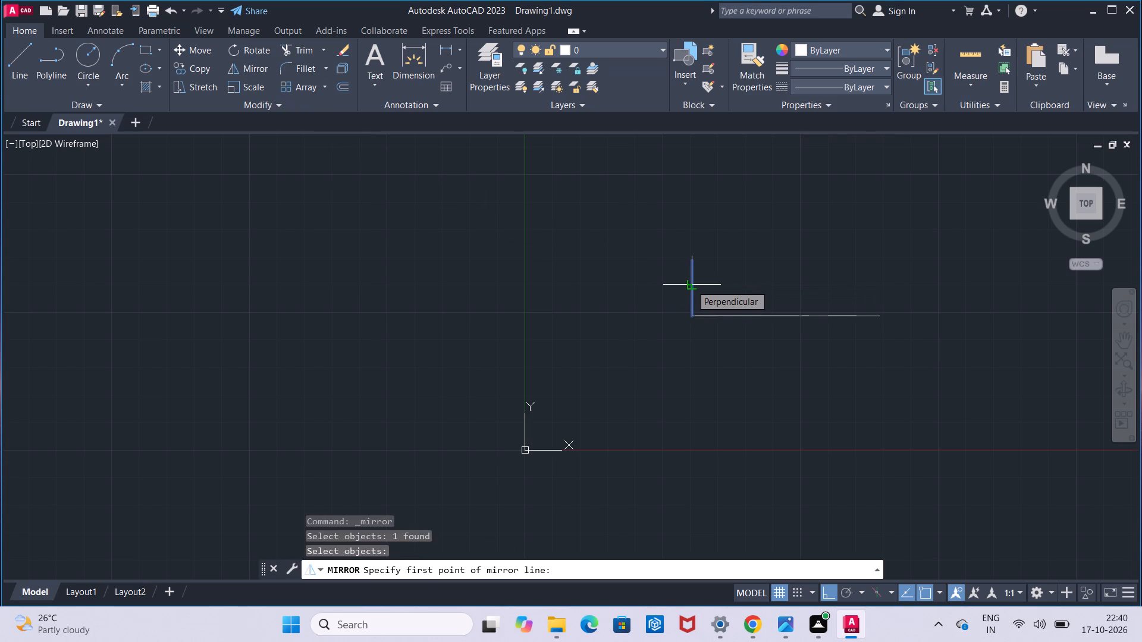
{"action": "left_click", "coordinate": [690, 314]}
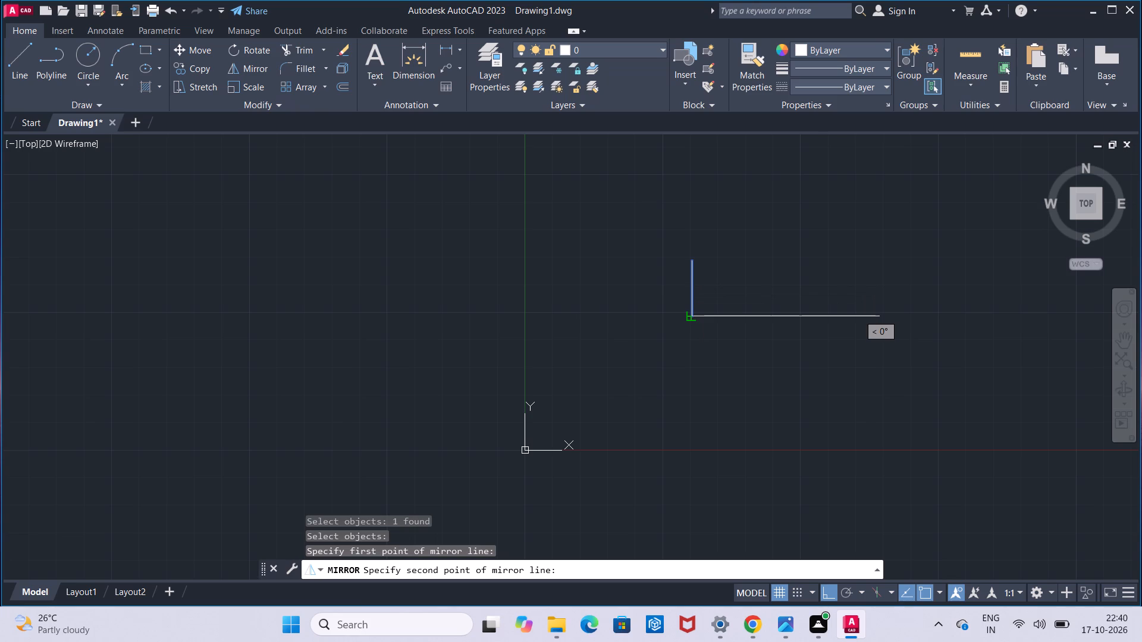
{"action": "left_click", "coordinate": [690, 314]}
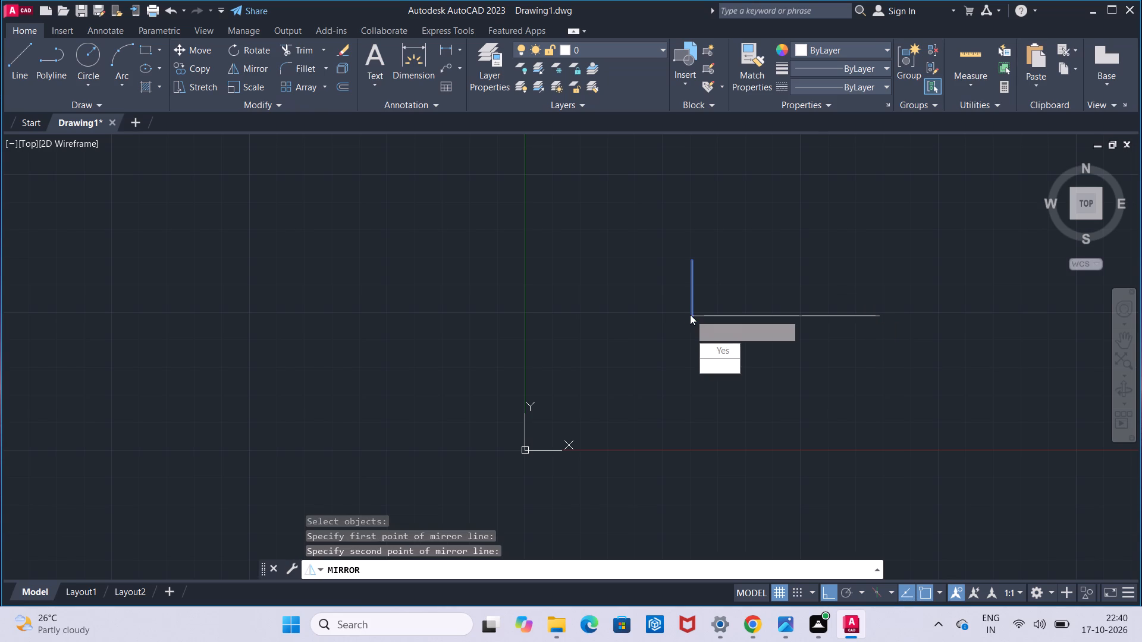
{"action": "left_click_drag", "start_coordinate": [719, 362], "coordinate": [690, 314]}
Draw connected lines from the centerline's left endpoint, 20 units downward and 52 units to the right.
{"action": "scroll", "coordinate": [690, 314], "scroll_direction": "down", "scroll_amount": 2}
{"action": "scroll", "coordinate": [690, 314], "scroll_direction": "up", "scroll_amount": 2}
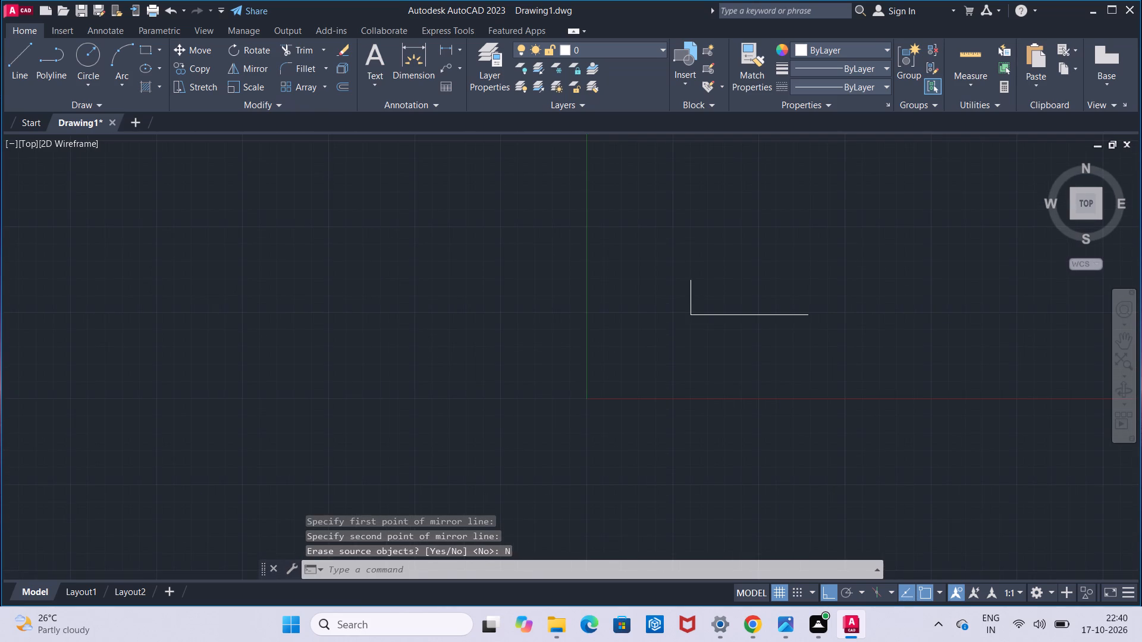
{"action": "scroll", "coordinate": [690, 314], "scroll_direction": "up", "scroll_amount": 1}
{"action": "scroll", "coordinate": [728, 288], "scroll_direction": "down", "scroll_amount": 1}
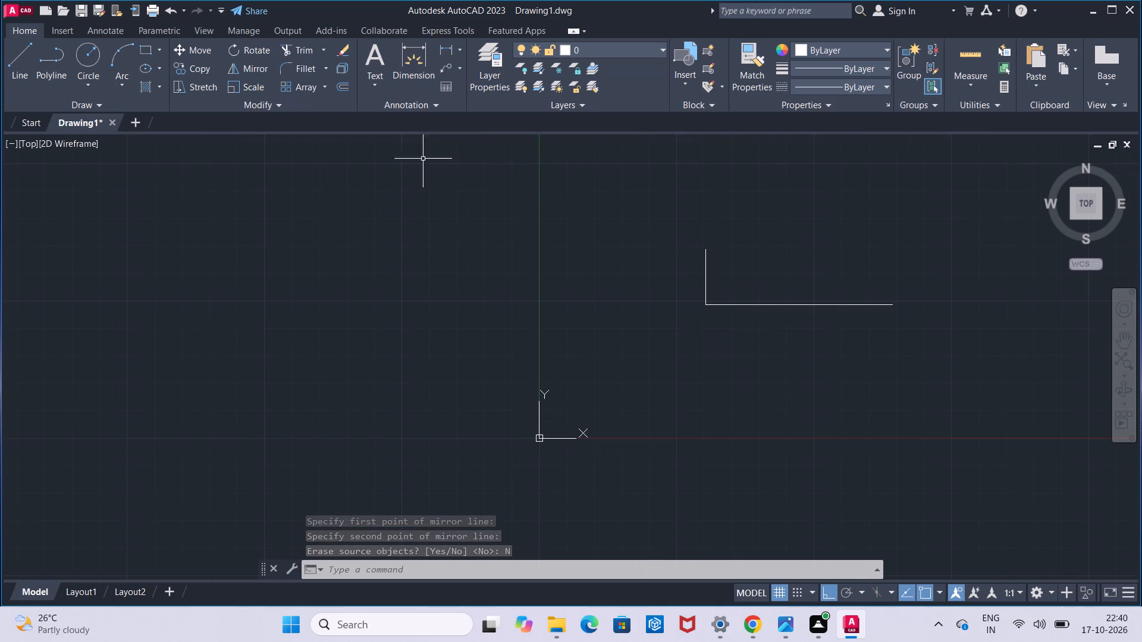
{"action": "left_click", "coordinate": [17, 59]}
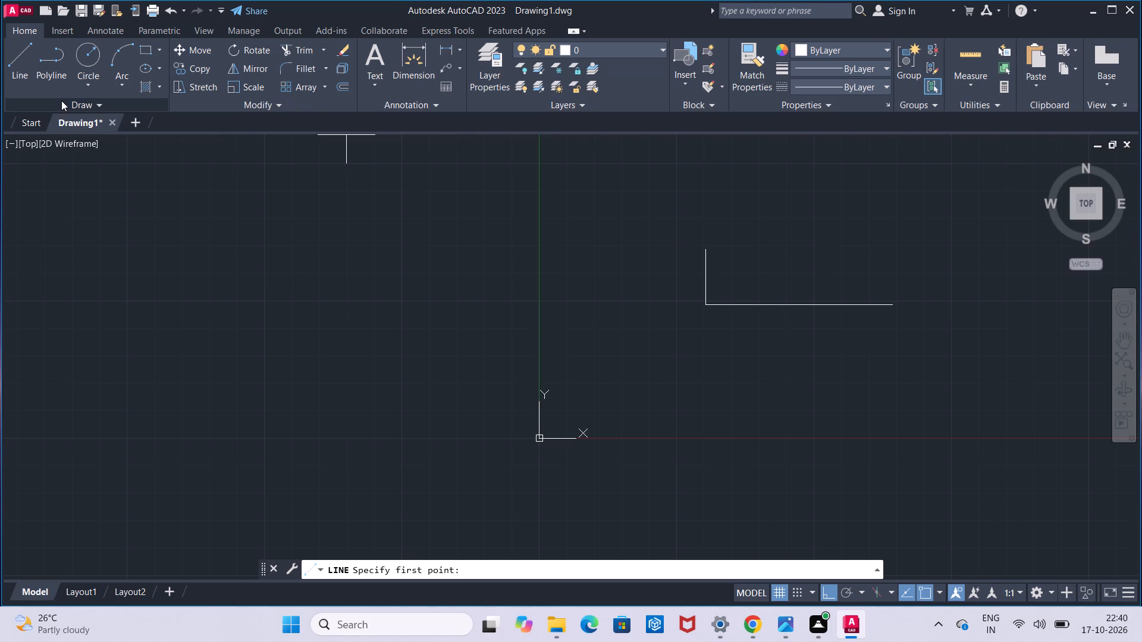
{"action": "left_click", "coordinate": [12, 68]}
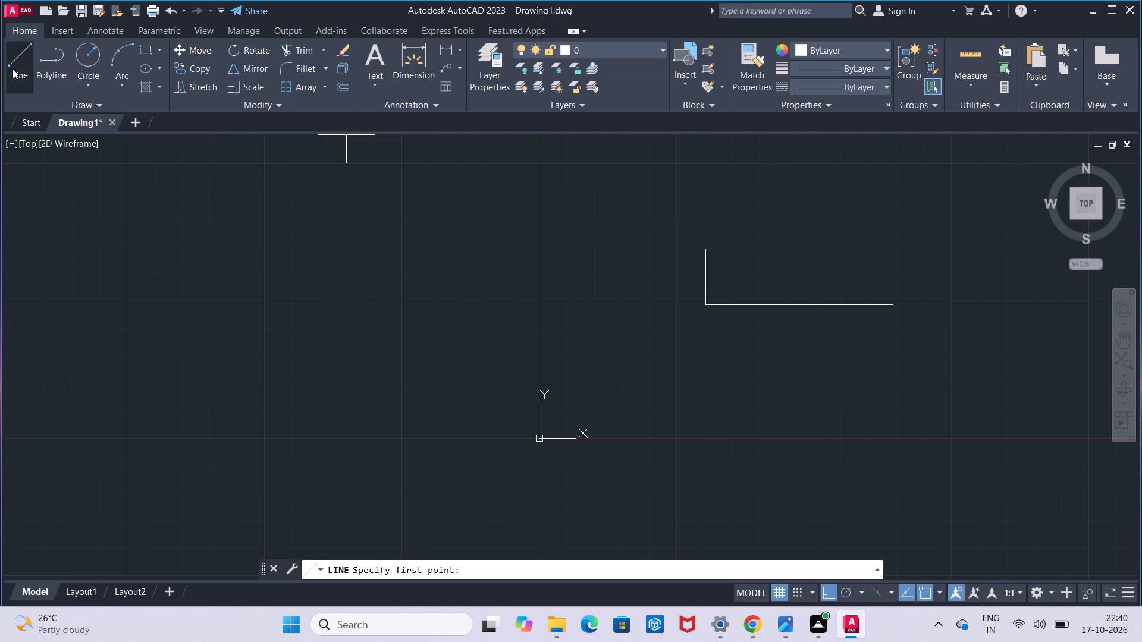
{"action": "left_click", "coordinate": [710, 304]}
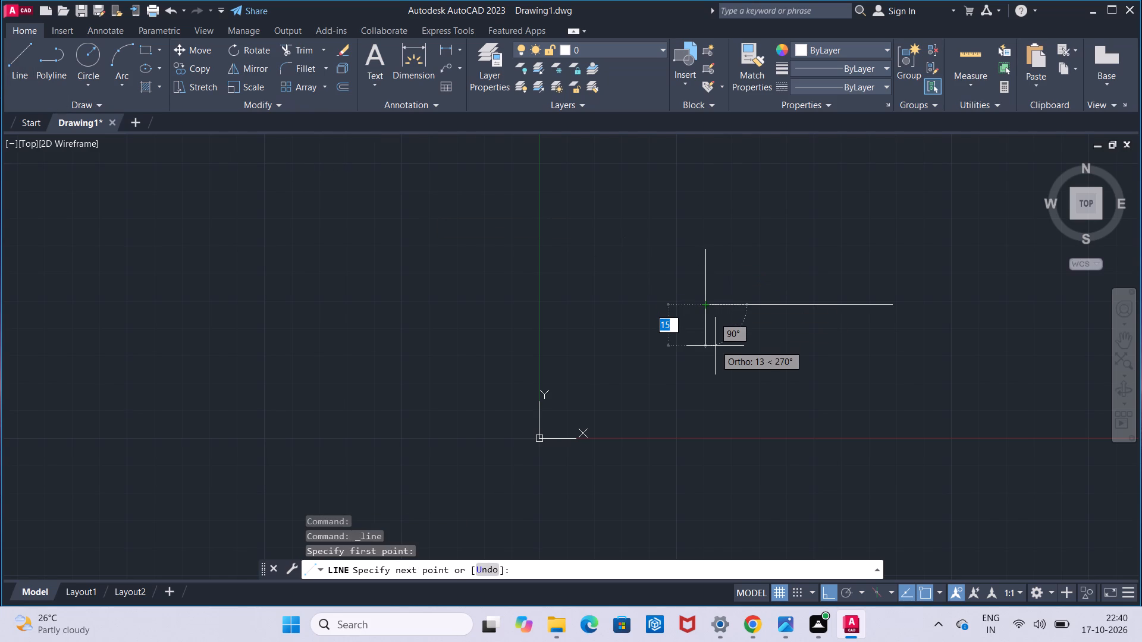
{"action": "key", "text": "2"}
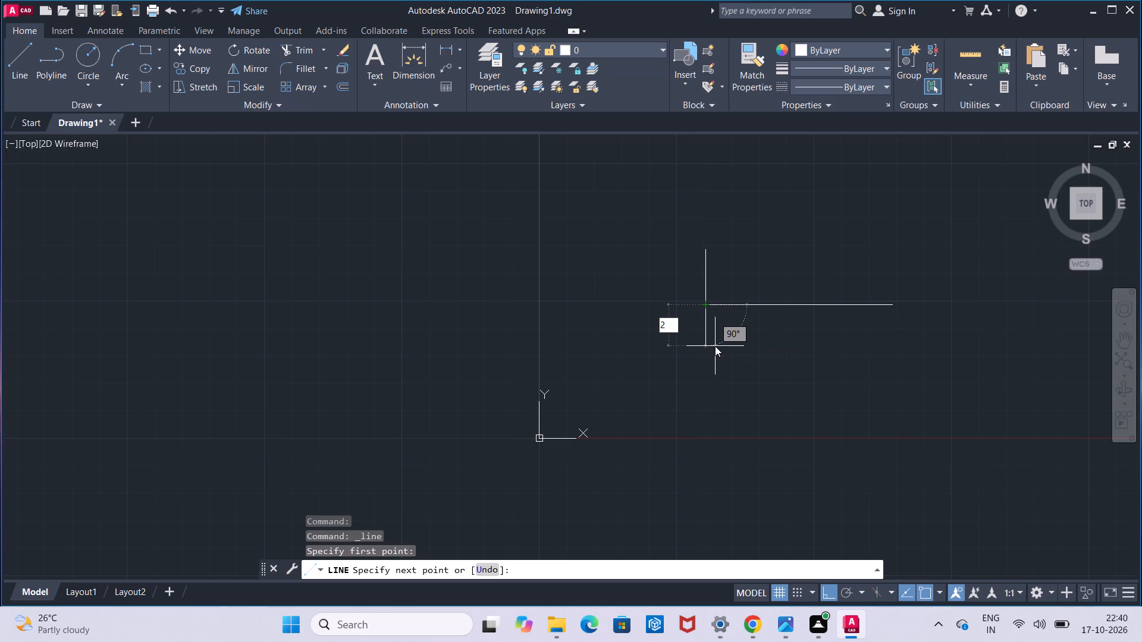
{"action": "key", "text": "0"}
{"action": "key", "text": "Return"}
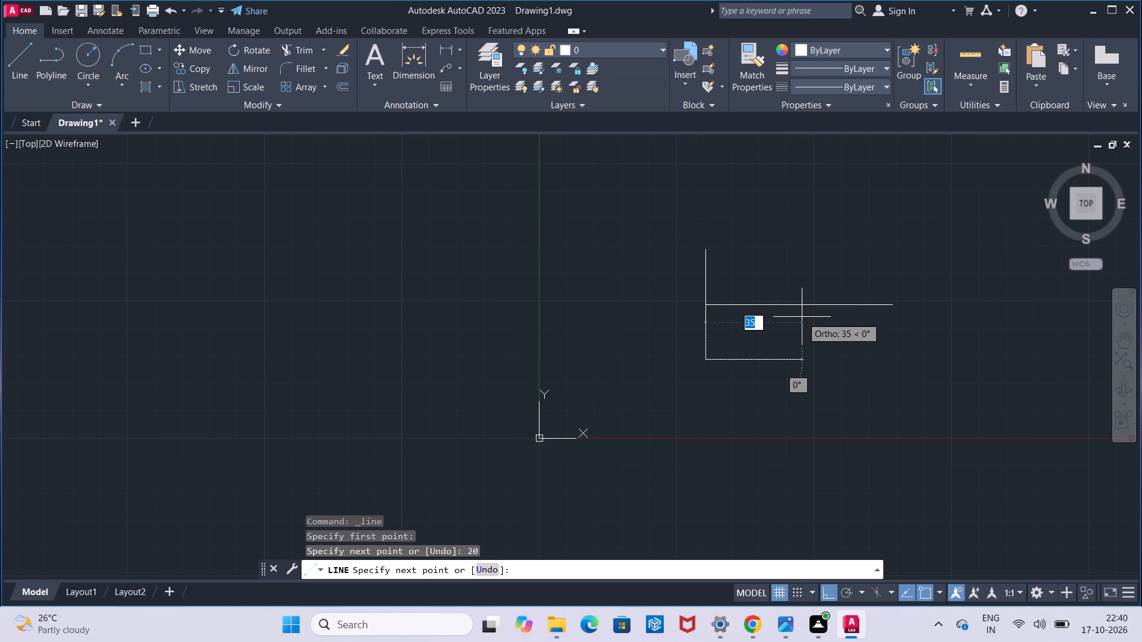
{"action": "key", "text": "5"}
{"action": "key", "text": "2"}
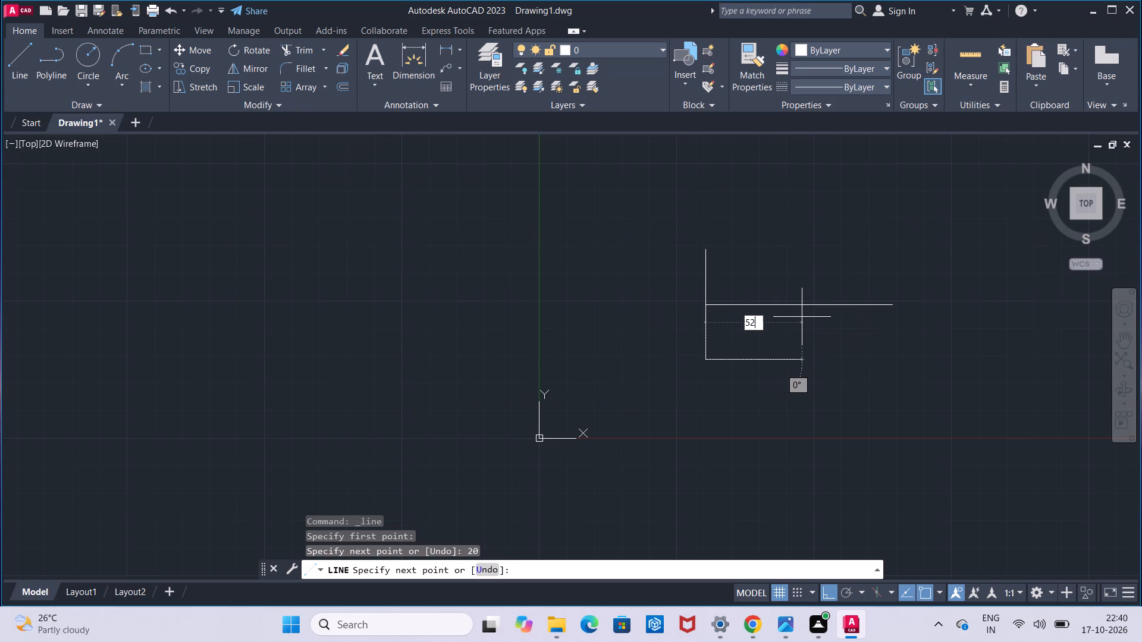
{"action": "key", "text": "Return"}
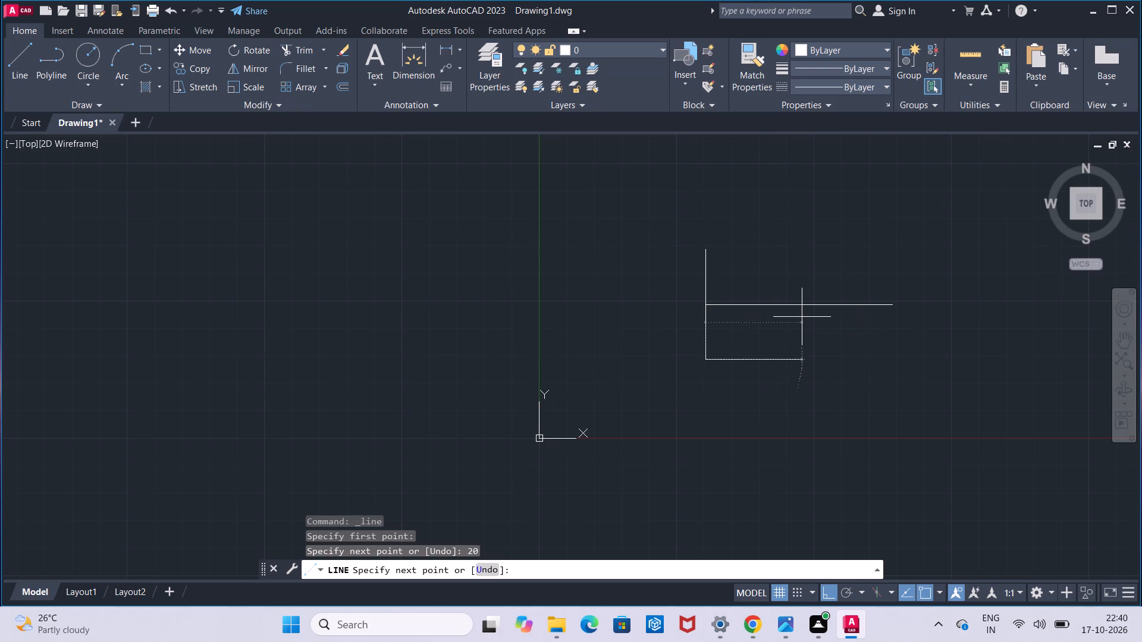
{"action": "key", "text": "Escape"}
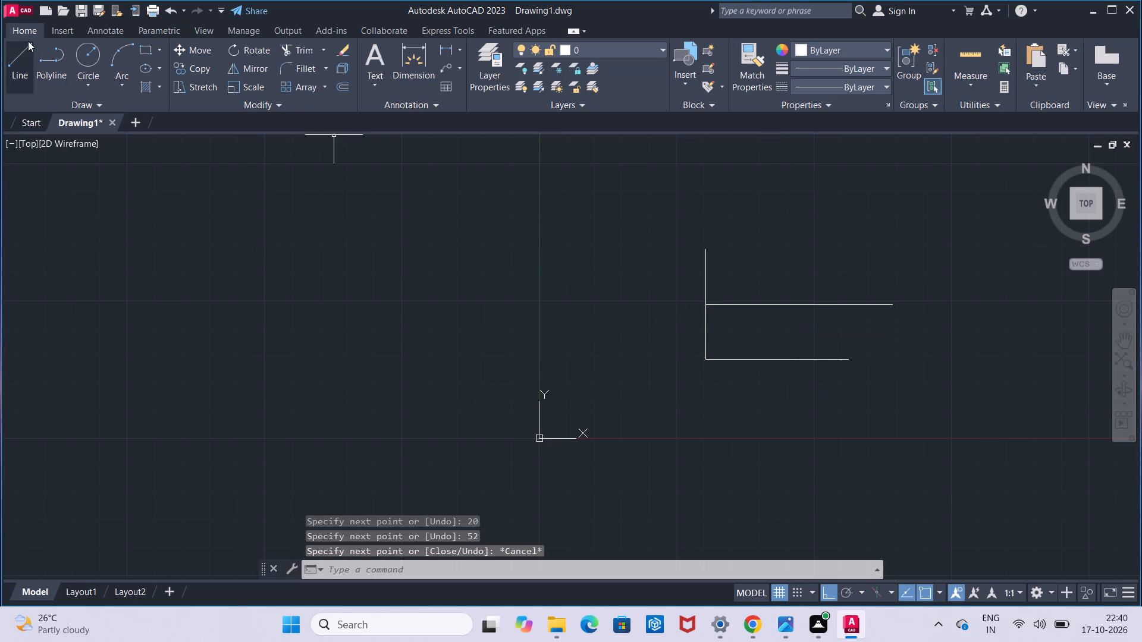
Draw a horizontal line 52 units to the right from the top endpoint of the upper 20-unit vertical line.
{"action": "left_click", "coordinate": [28, 41]}
{"action": "left_click", "coordinate": [708, 253]}
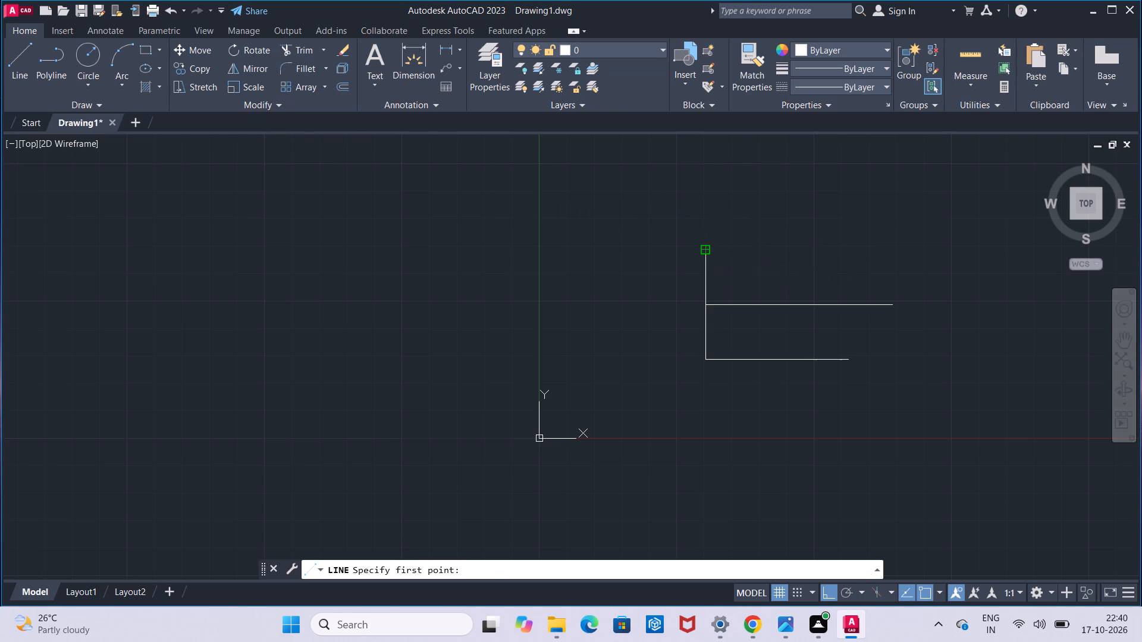
{"action": "type", "text": "52"}
{"action": "key", "text": "Return"}
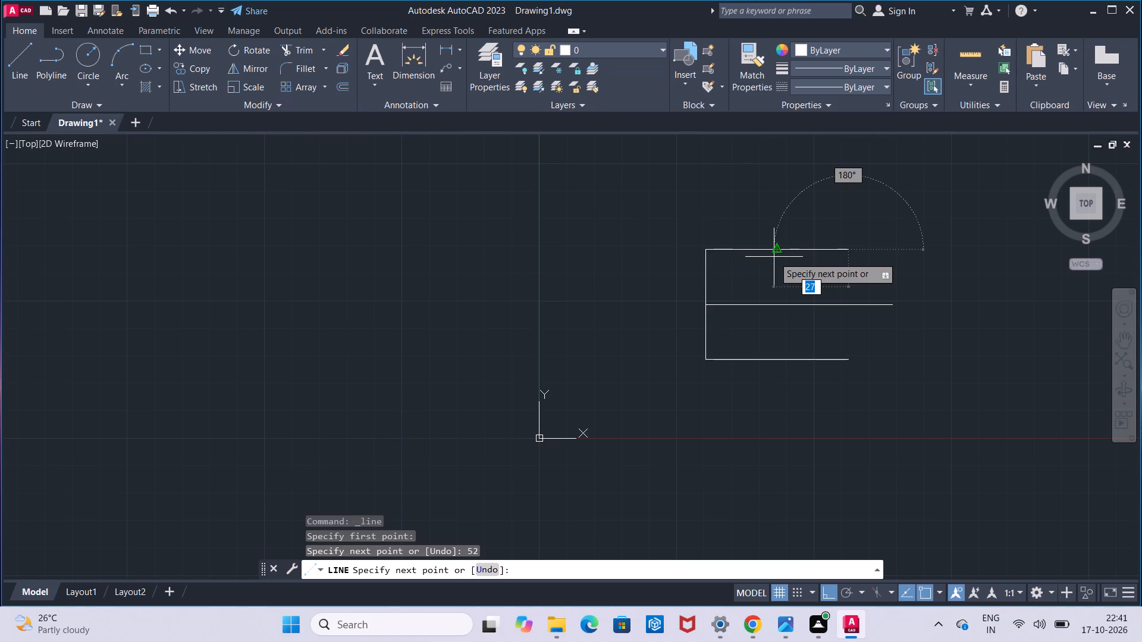
{"action": "key", "text": "Escape"}
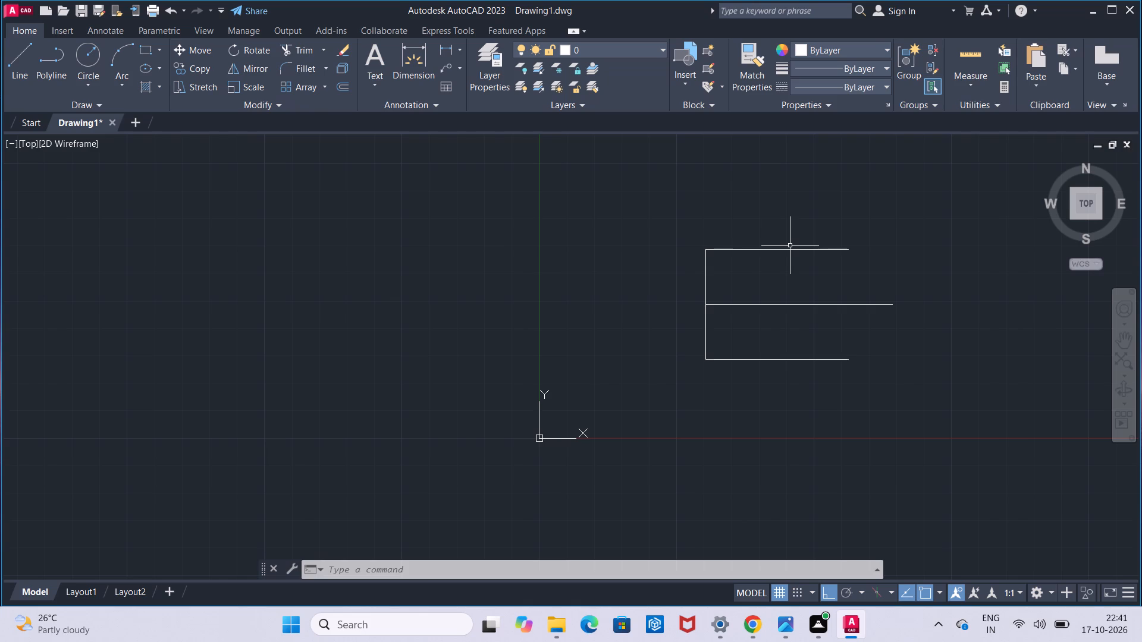
Draw connected lines from the upper 52-unit line's right end: 14 up, 16 right, 68 down, 14 left, and up to the lower line's level.
{"action": "left_click", "coordinate": [11, 55]}
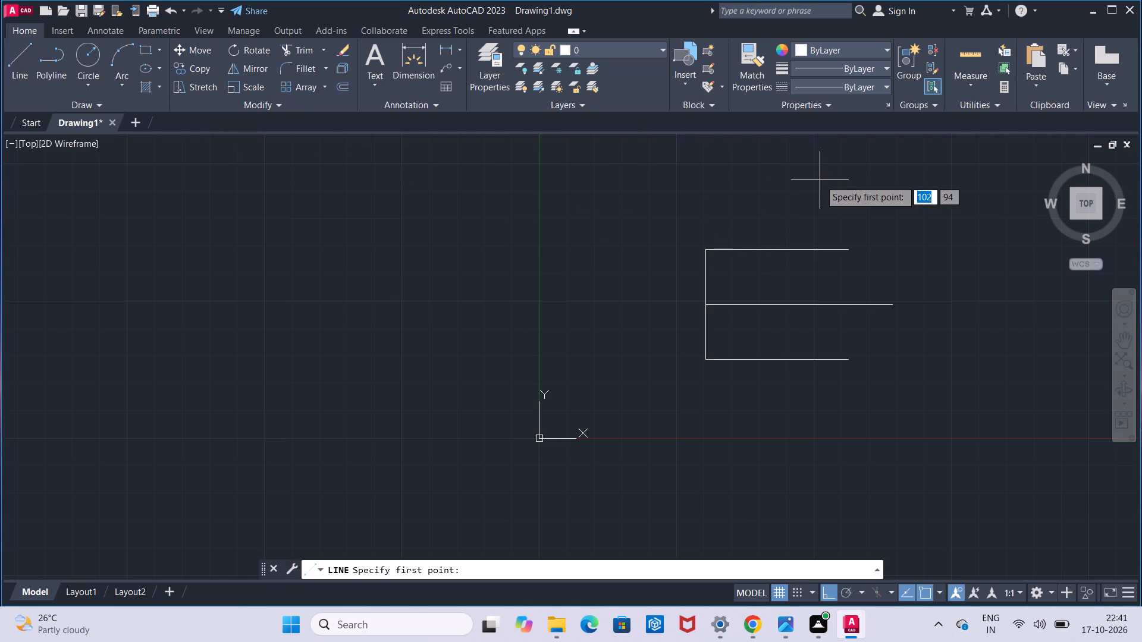
{"action": "left_click", "coordinate": [848, 250]}
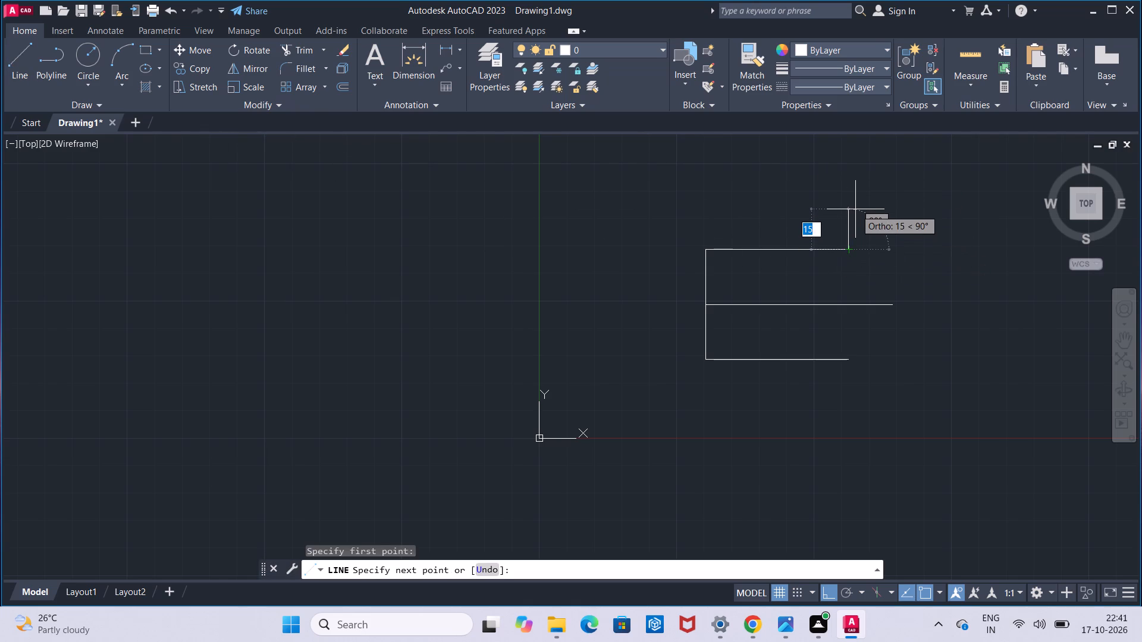
{"action": "type", "text": "14"}
{"action": "key", "text": "Return"}
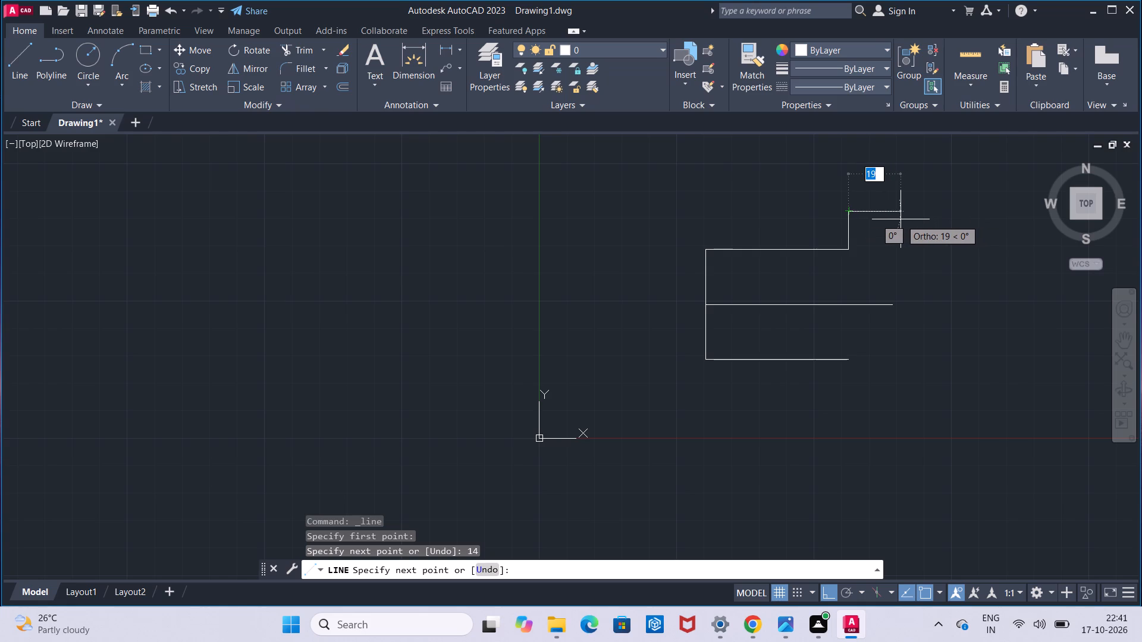
{"action": "type", "text": "16"}
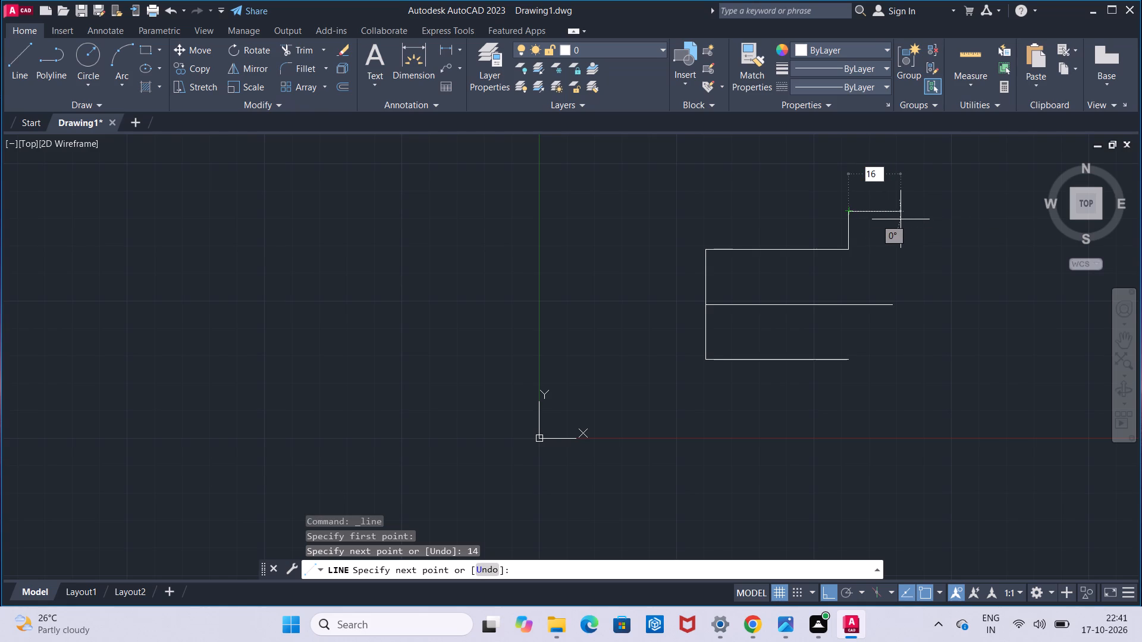
{"action": "key", "text": "Return"}
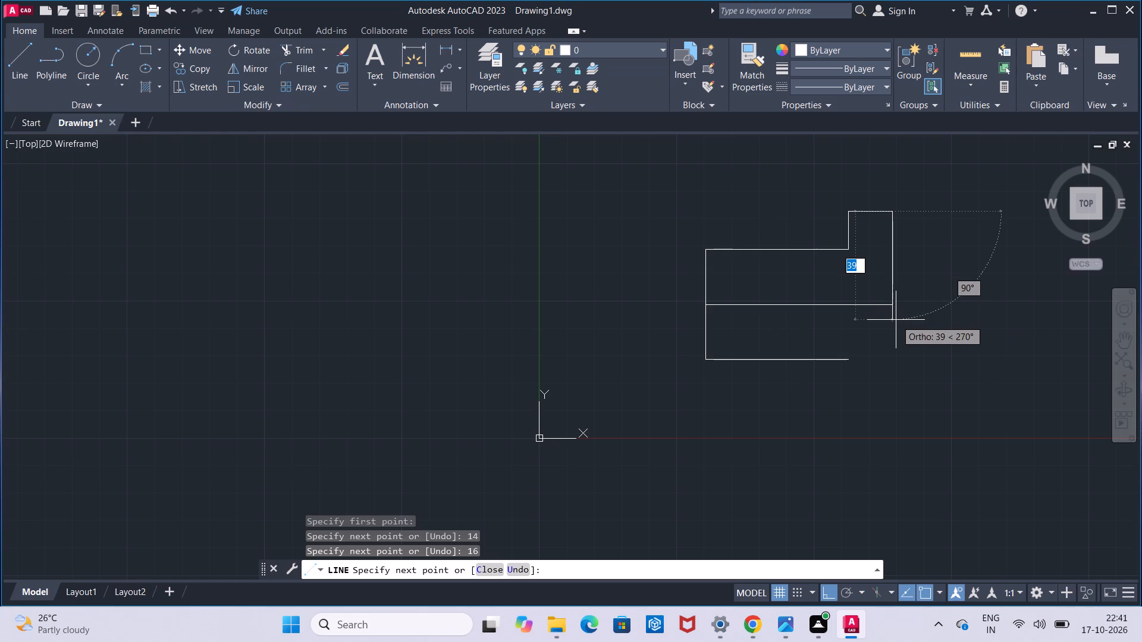
{"action": "type", "text": "68"}
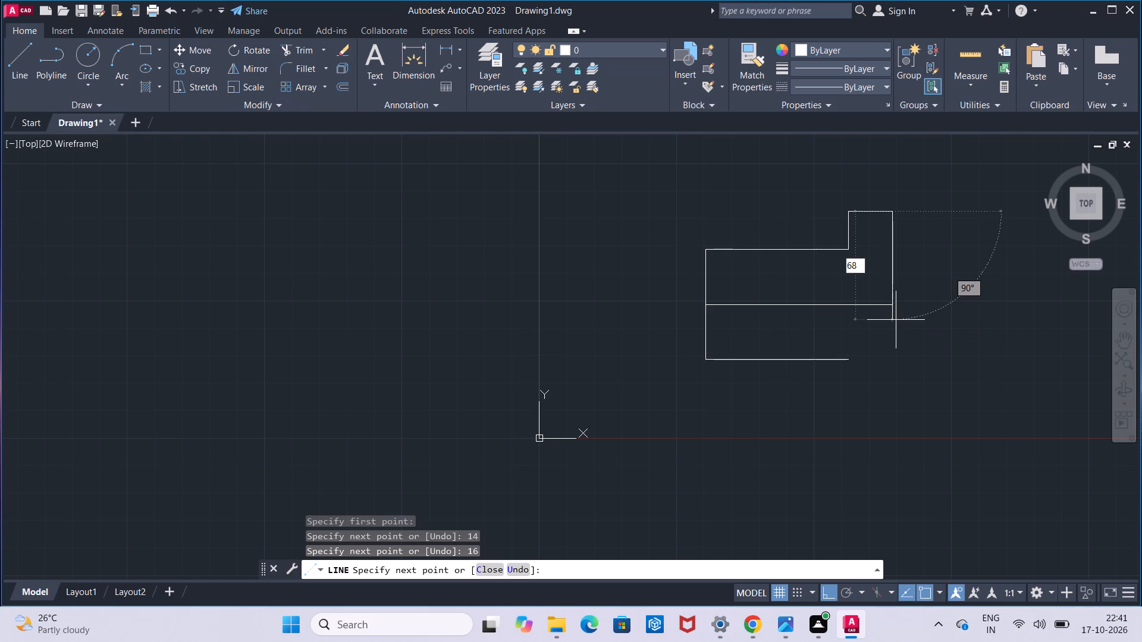
{"action": "key", "text": "Return"}
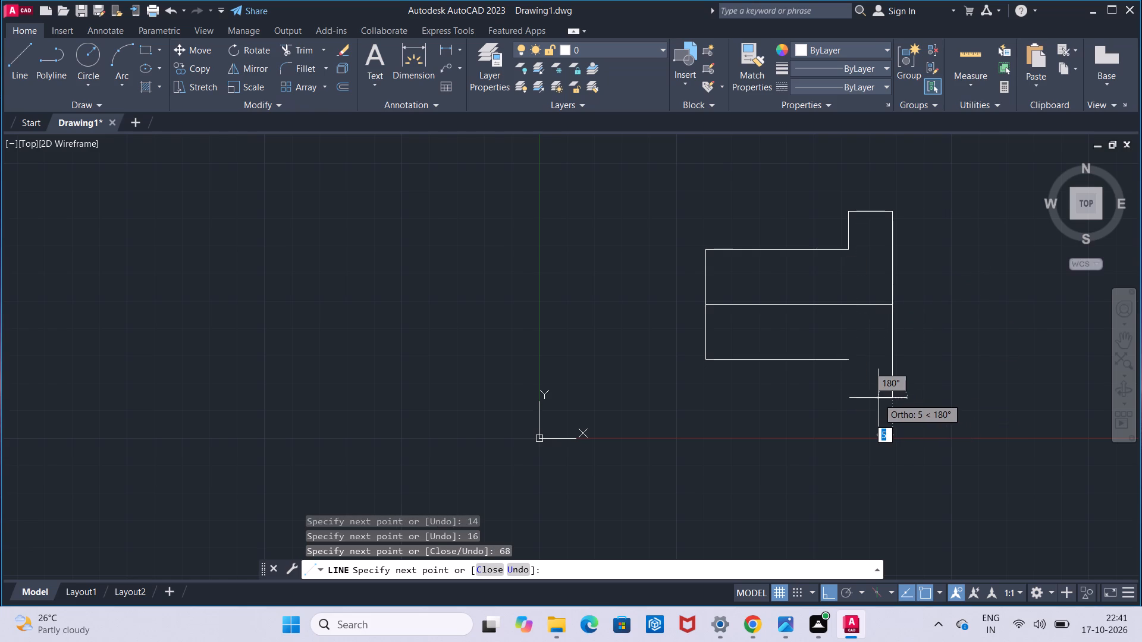
{"action": "type", "text": "14"}
{"action": "key", "text": "Return"}
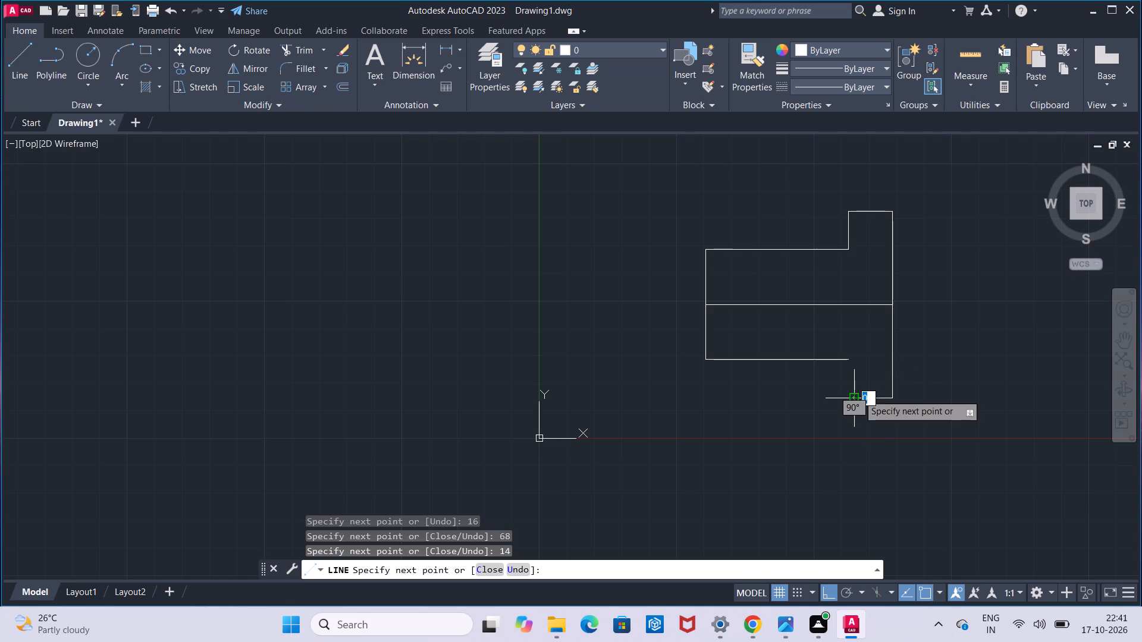
{"action": "left_click", "coordinate": [851, 361]}
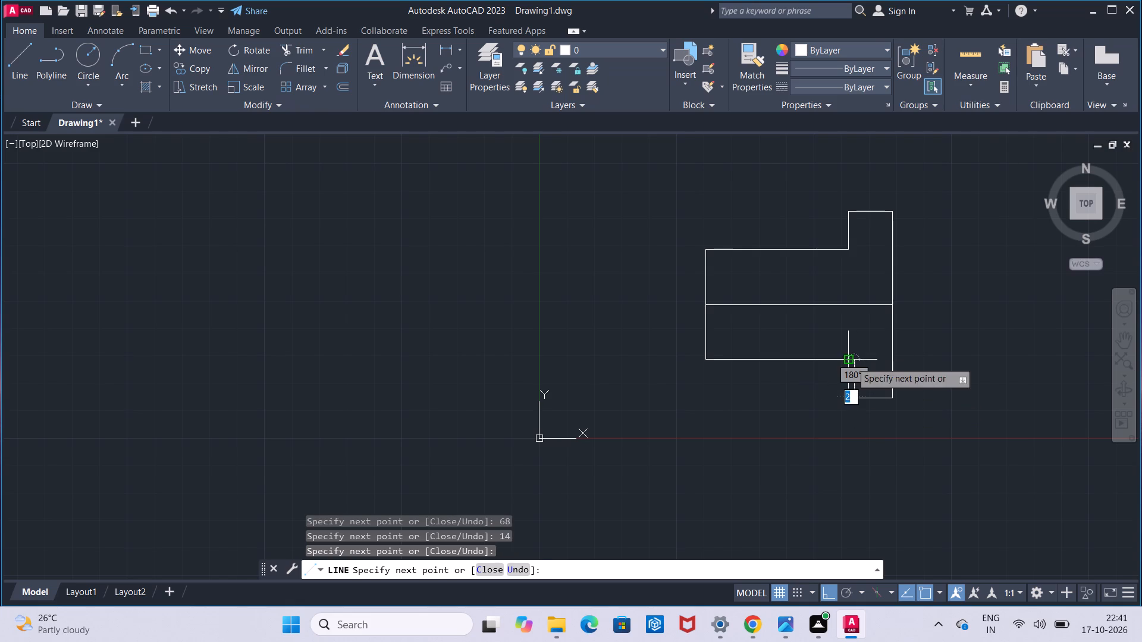
{"action": "key", "text": "Escape"}
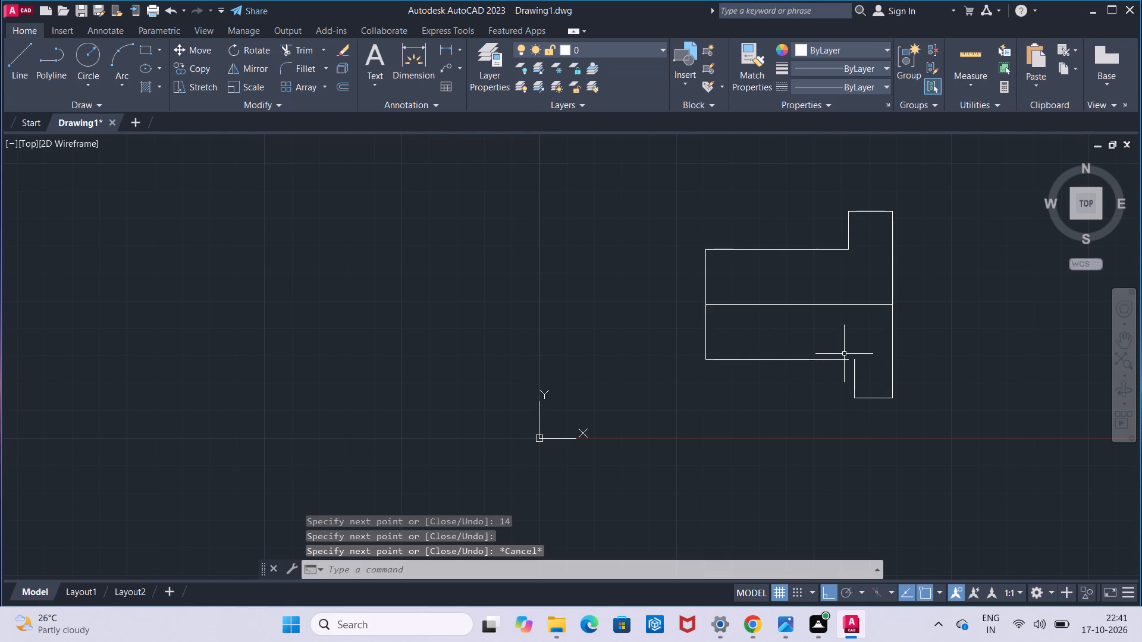
Replace the misaligned short vertical line with a 14-unit line drawn downward from the lower 52-unit line's right endpoint.
{"action": "left_click", "coordinate": [854, 374]}
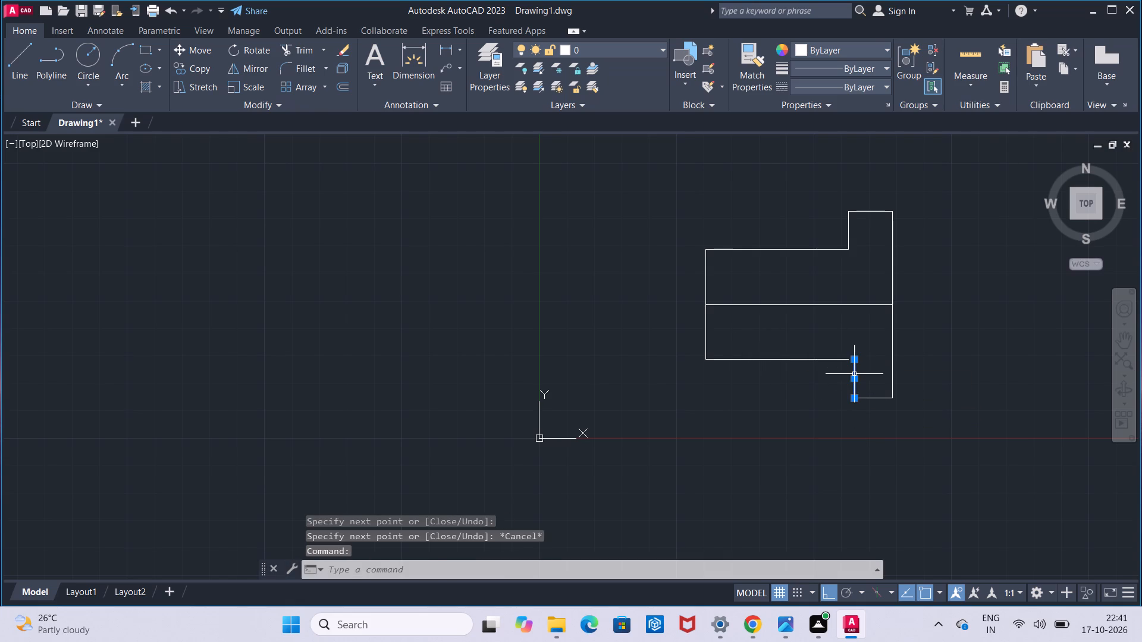
{"action": "key", "text": "Delete"}
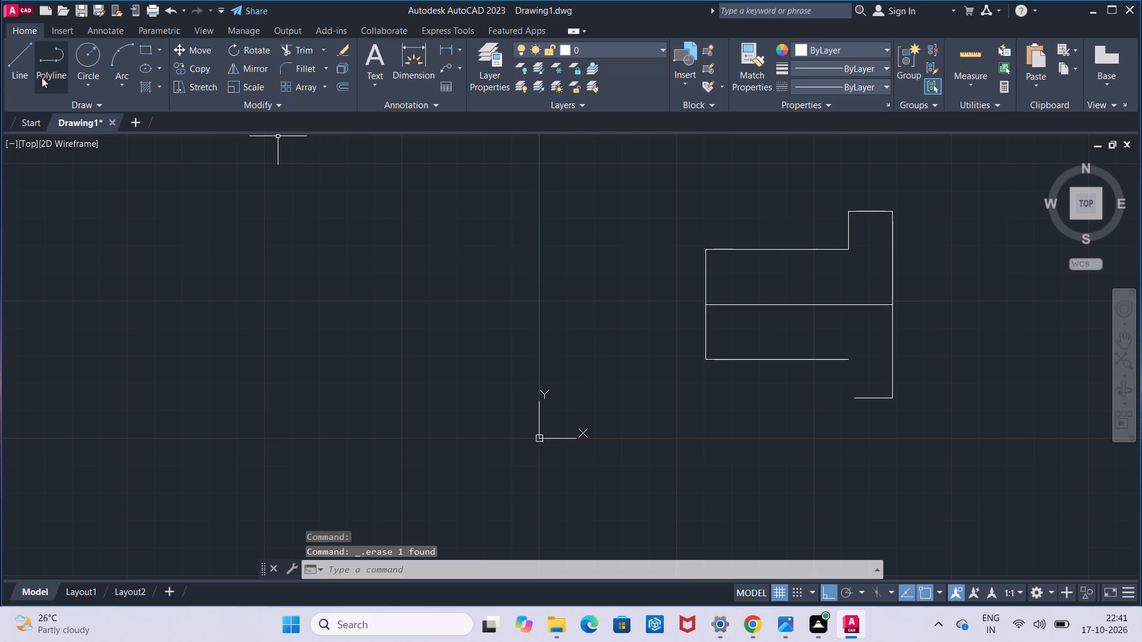
{"action": "left_click", "coordinate": [11, 70]}
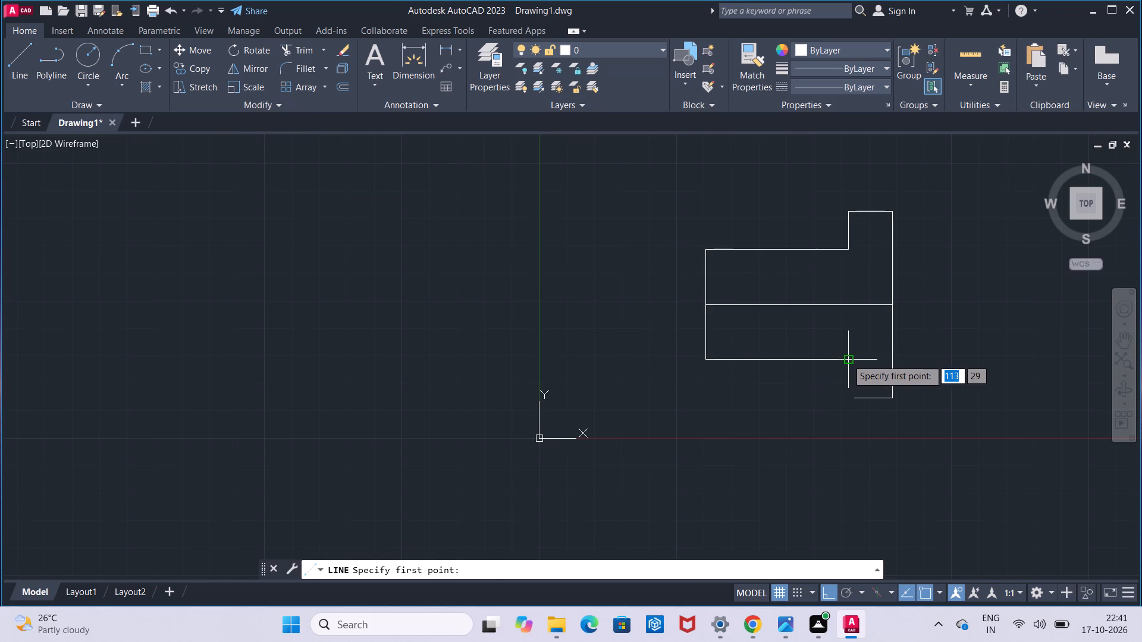
{"action": "left_click", "coordinate": [847, 359]}
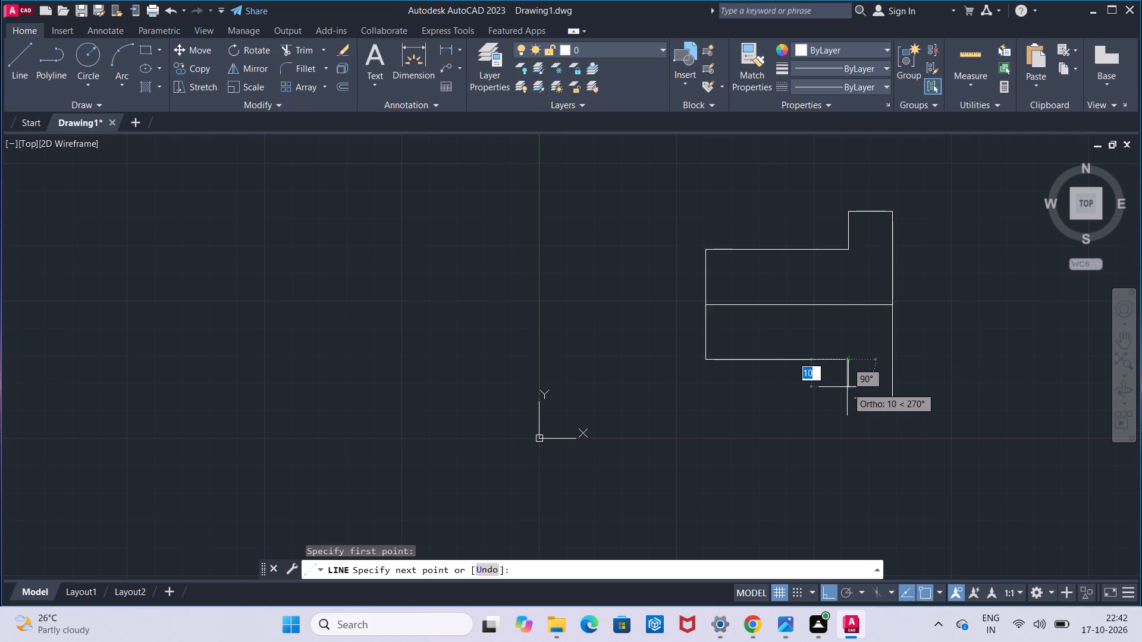
{"action": "type", "text": "14"}
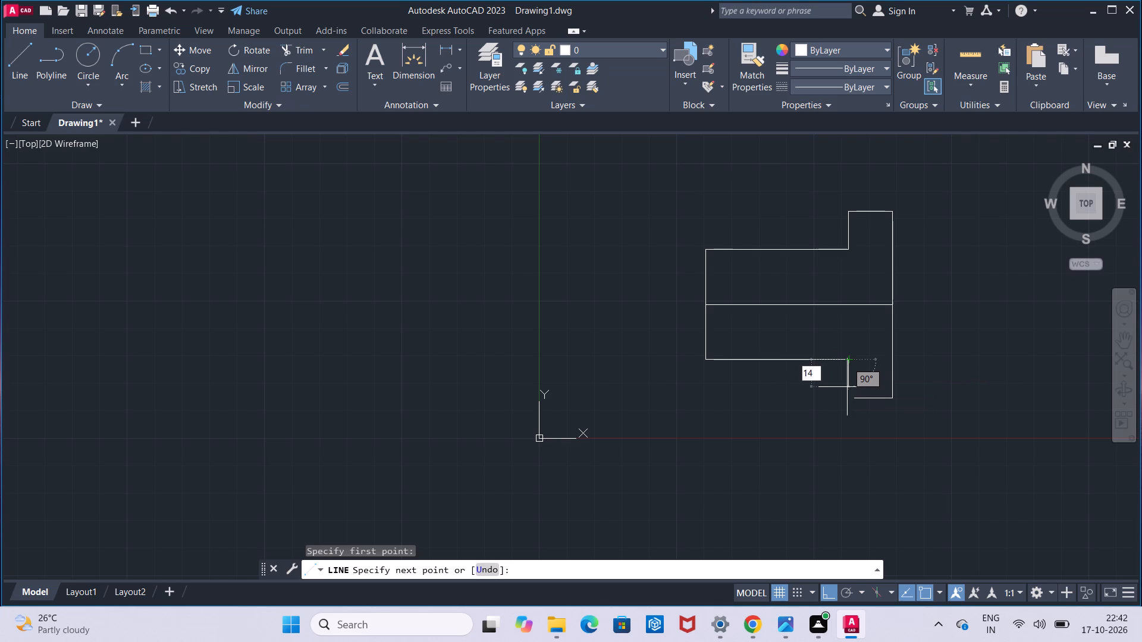
{"action": "key", "text": "Return"}
{"action": "key", "text": "Escape"}
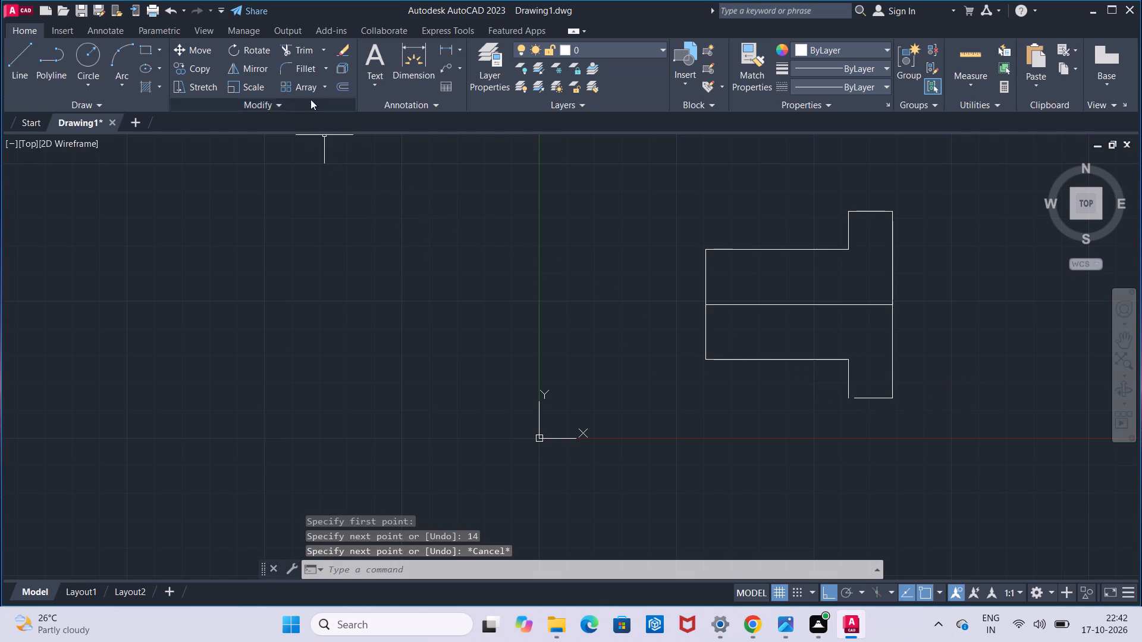
Extend the bottom 14-unit horizontal line leftward to meet the short vertical line, closing the outline's lower corner.
{"action": "left_click", "coordinate": [321, 49]}
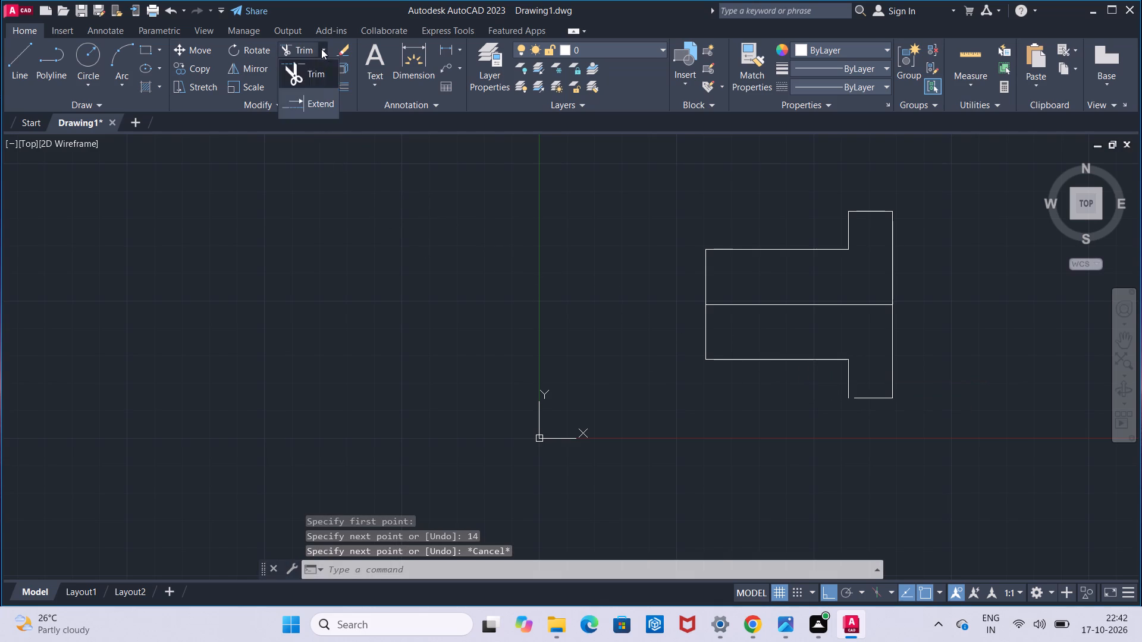
{"action": "left_click", "coordinate": [321, 106]}
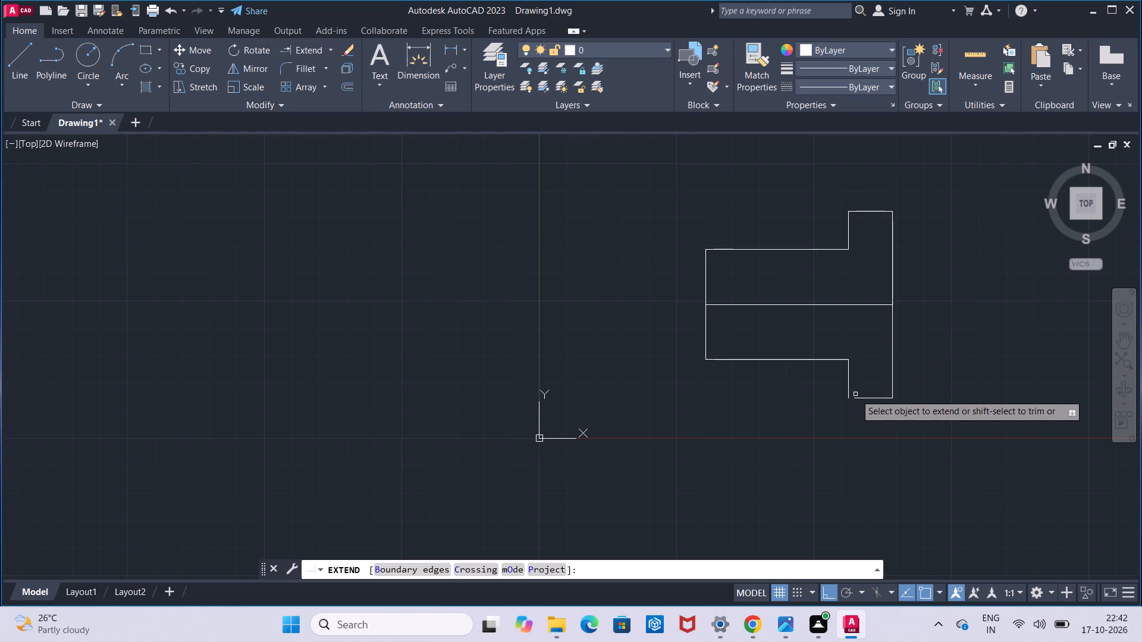
{"action": "left_click", "coordinate": [862, 395]}
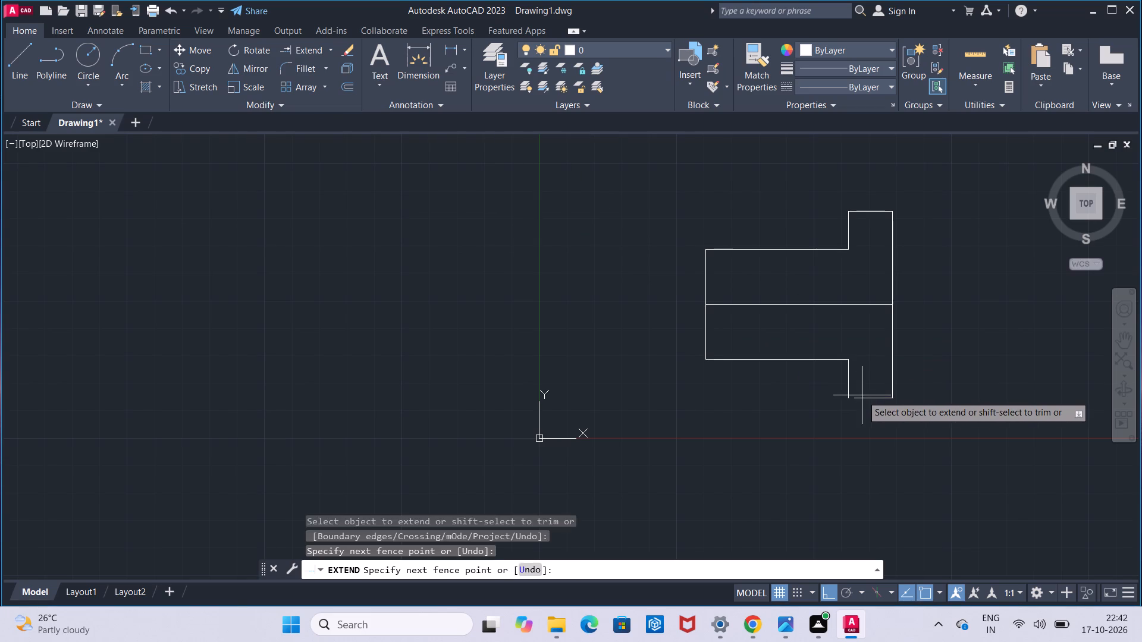
{"action": "left_click", "coordinate": [855, 399]}
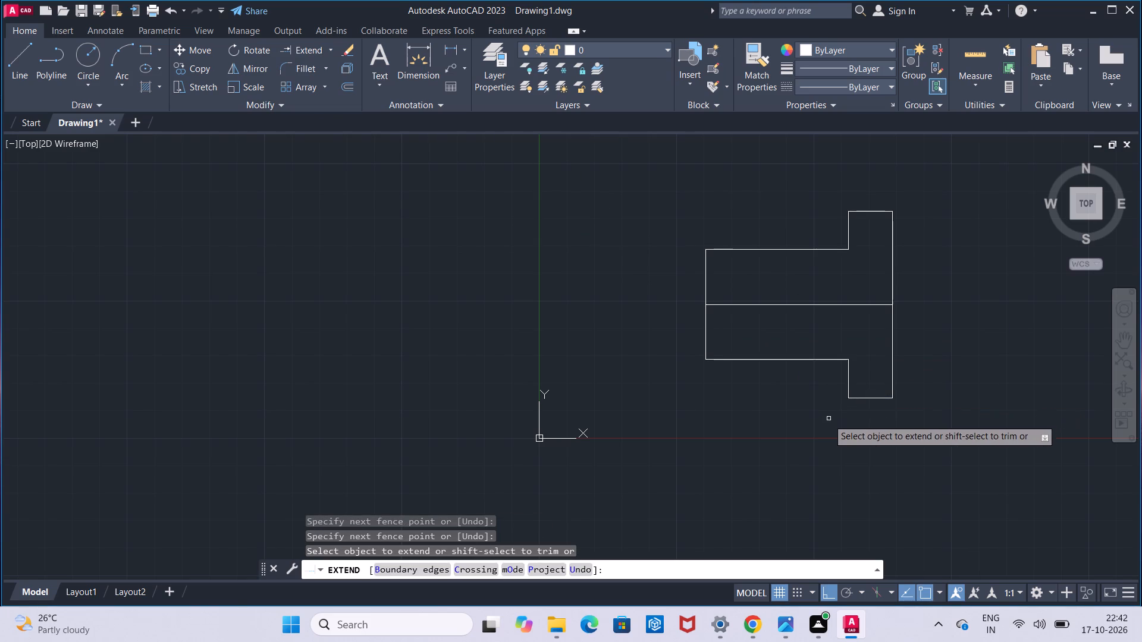
{"action": "key", "text": "Escape"}
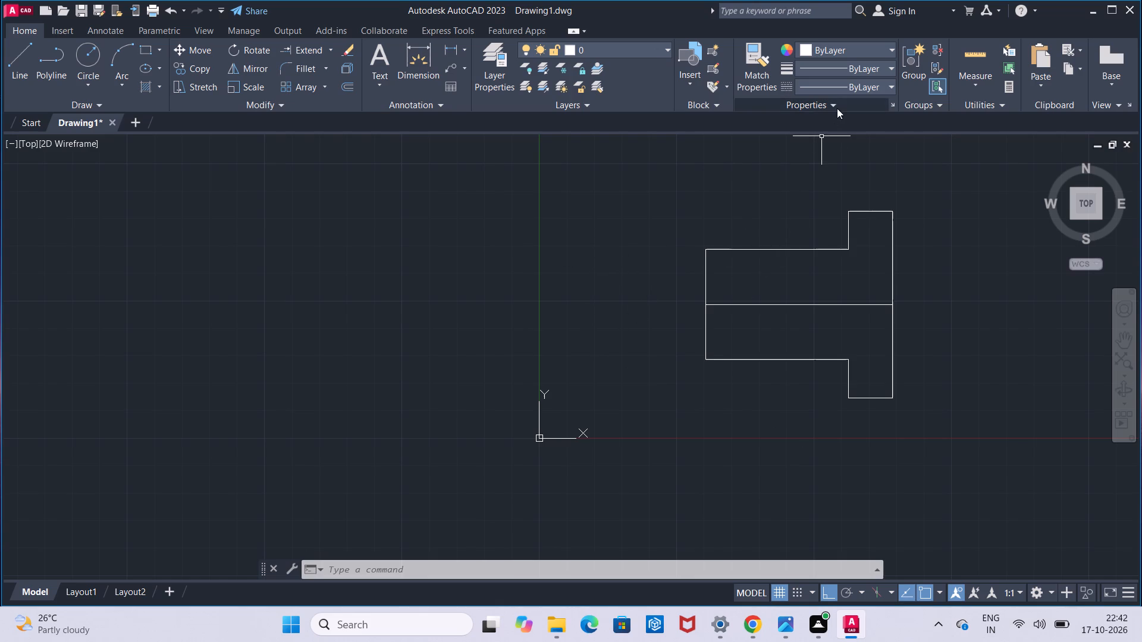
Offset the horizontal centerline 9 units above and 9 units below.
{"action": "left_click", "coordinate": [340, 84]}
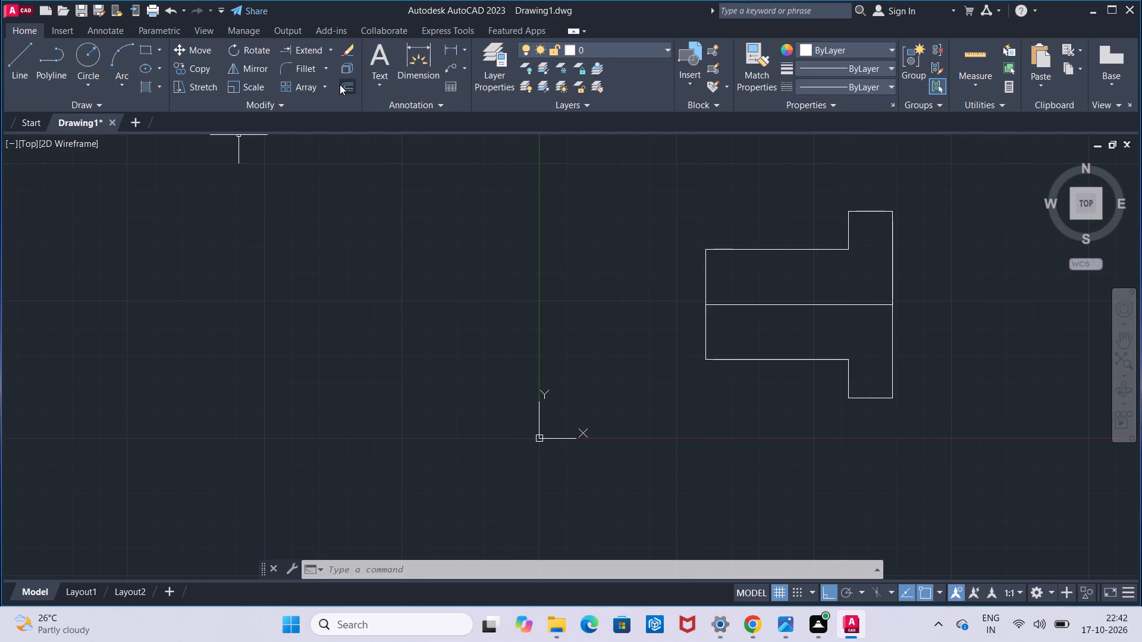
{"action": "left_click", "coordinate": [779, 311]}
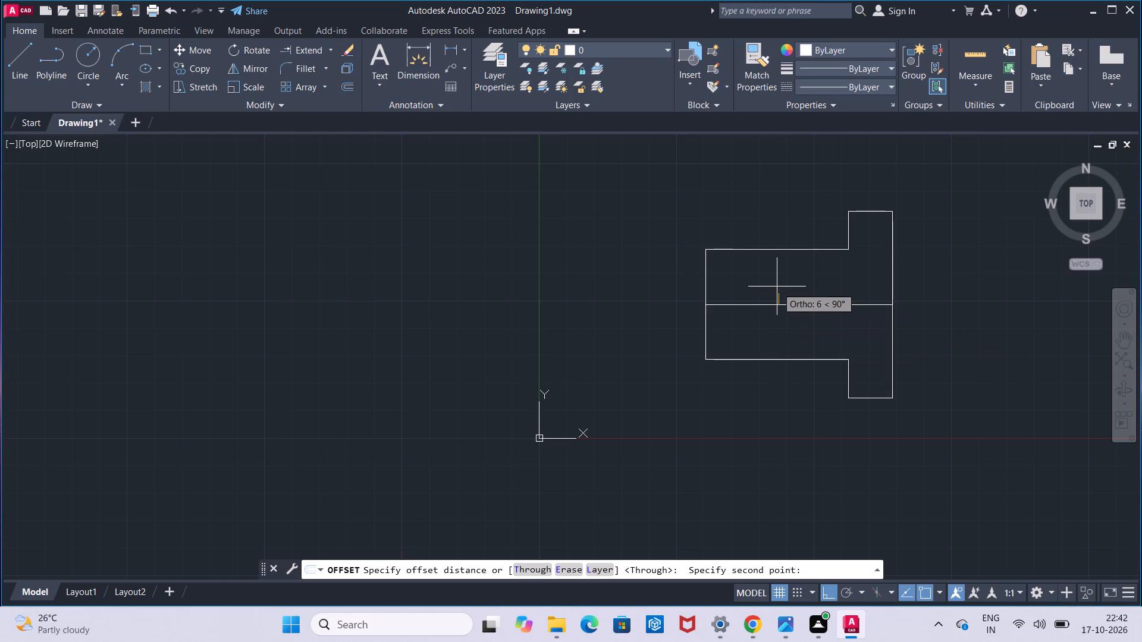
{"action": "key", "text": "9"}
{"action": "key", "text": "Return"}
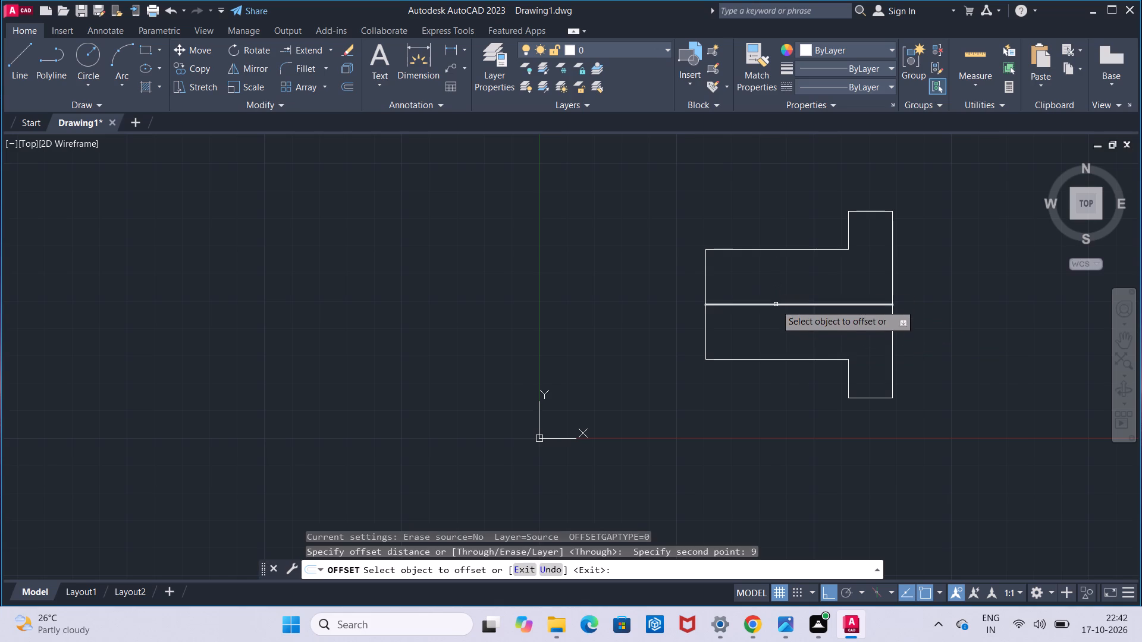
{"action": "left_click", "coordinate": [776, 304]}
{"action": "left_click", "coordinate": [776, 282]}
{"action": "left_click", "coordinate": [782, 306]}
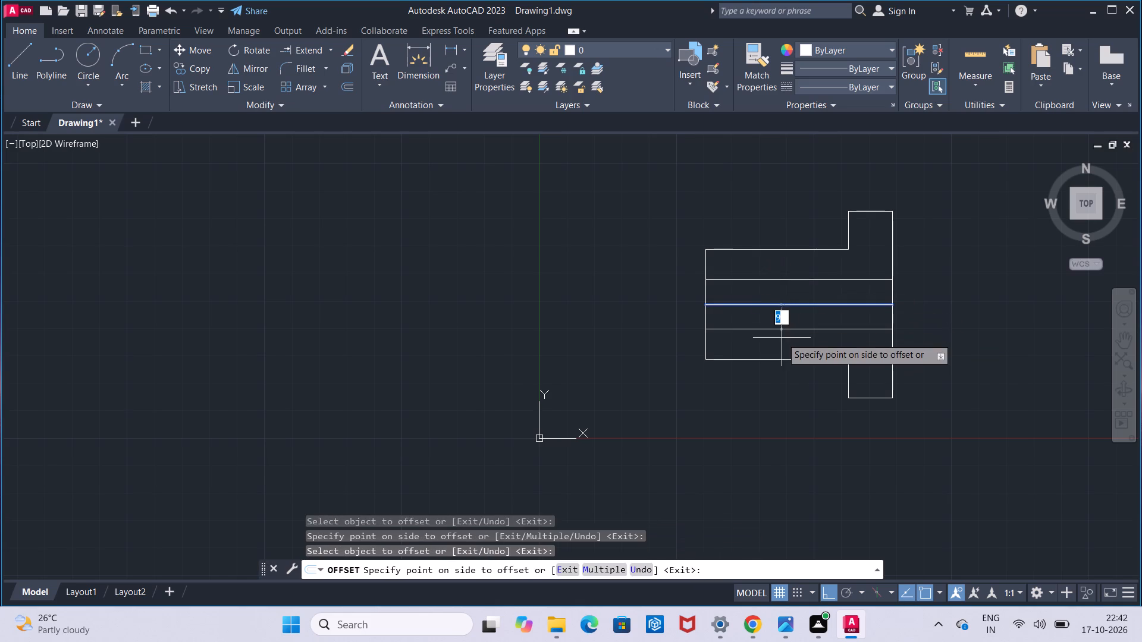
{"action": "left_click", "coordinate": [782, 338]}
{"action": "key", "text": "Escape"}
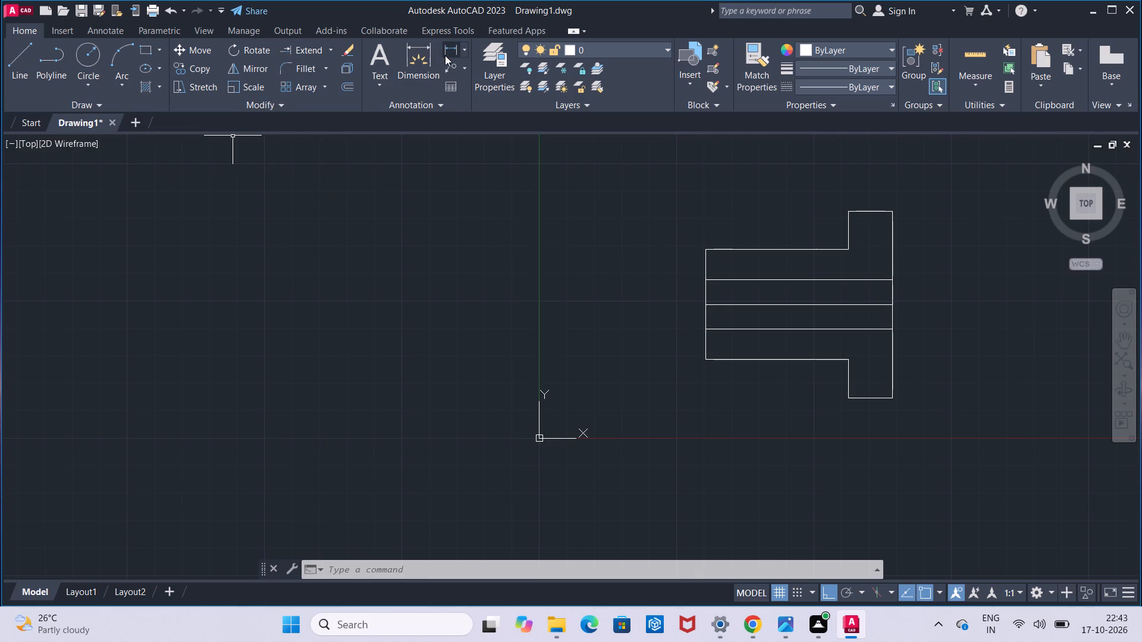
Offset both 20-unit vertical lines of the outline's left edge 39 units to the right.
{"action": "left_click", "coordinate": [347, 80]}
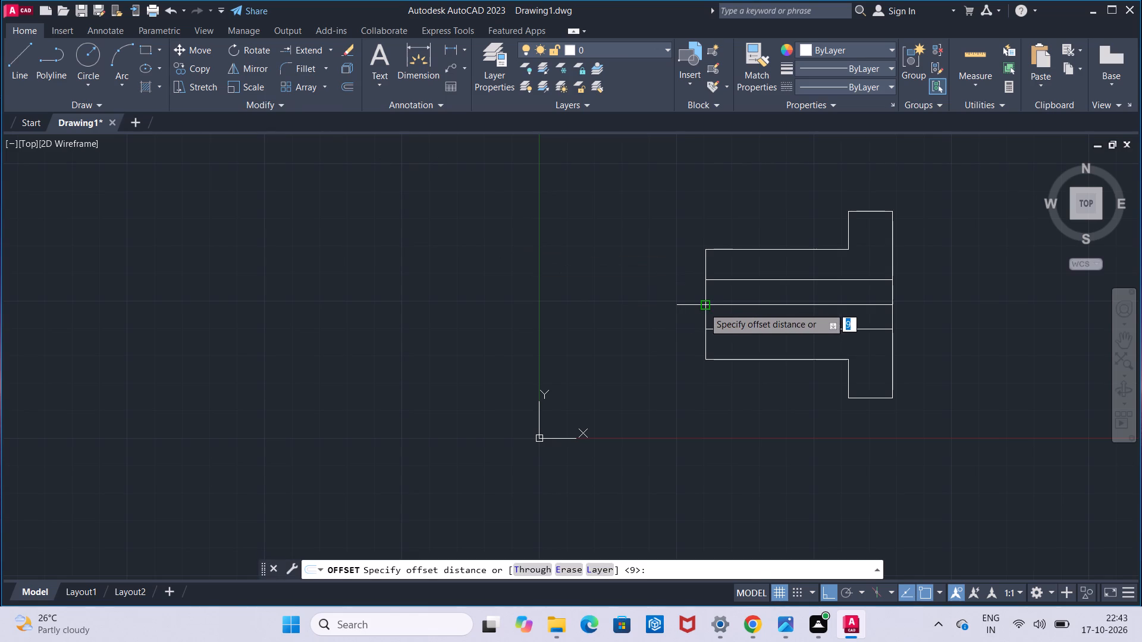
{"action": "left_click", "coordinate": [704, 307]}
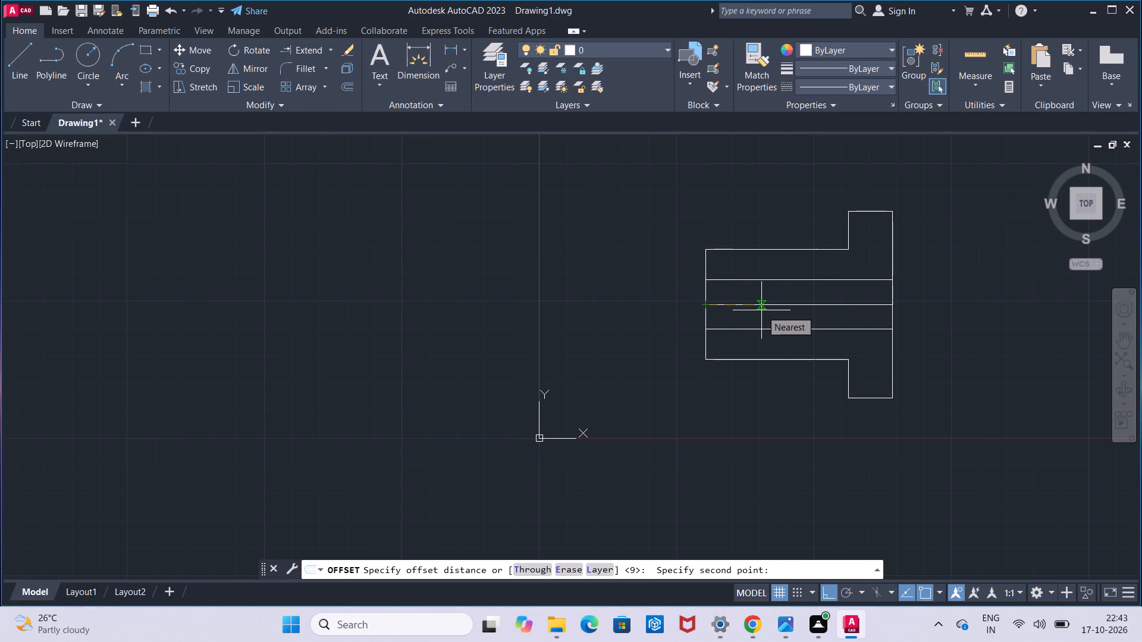
{"action": "type", "text": "39"}
{"action": "key", "text": "Return"}
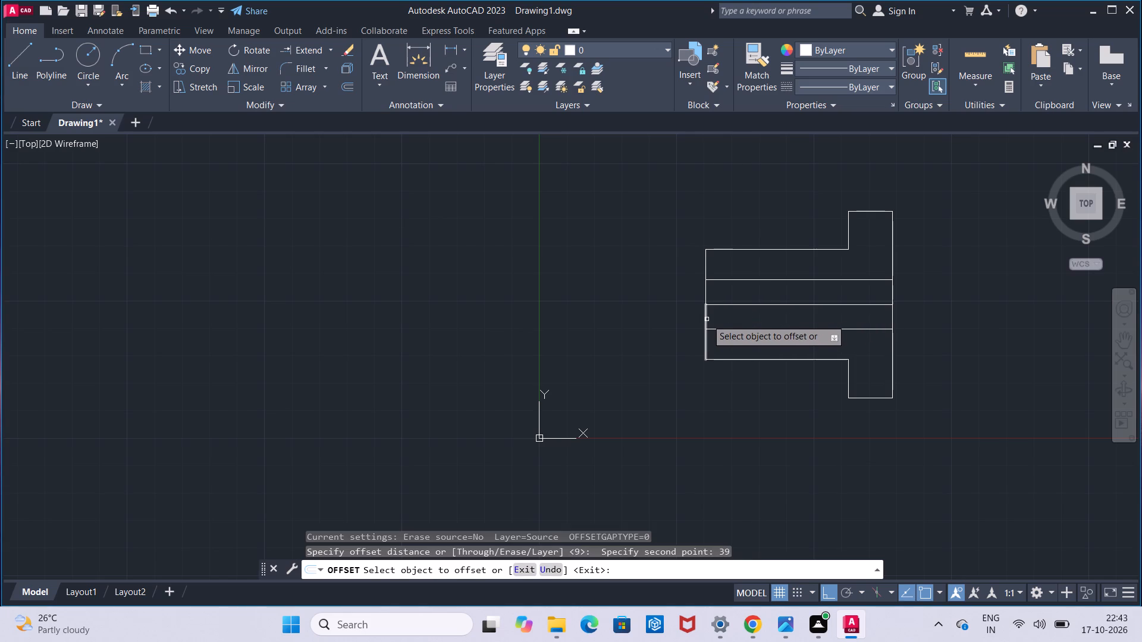
{"action": "left_click", "coordinate": [704, 297]}
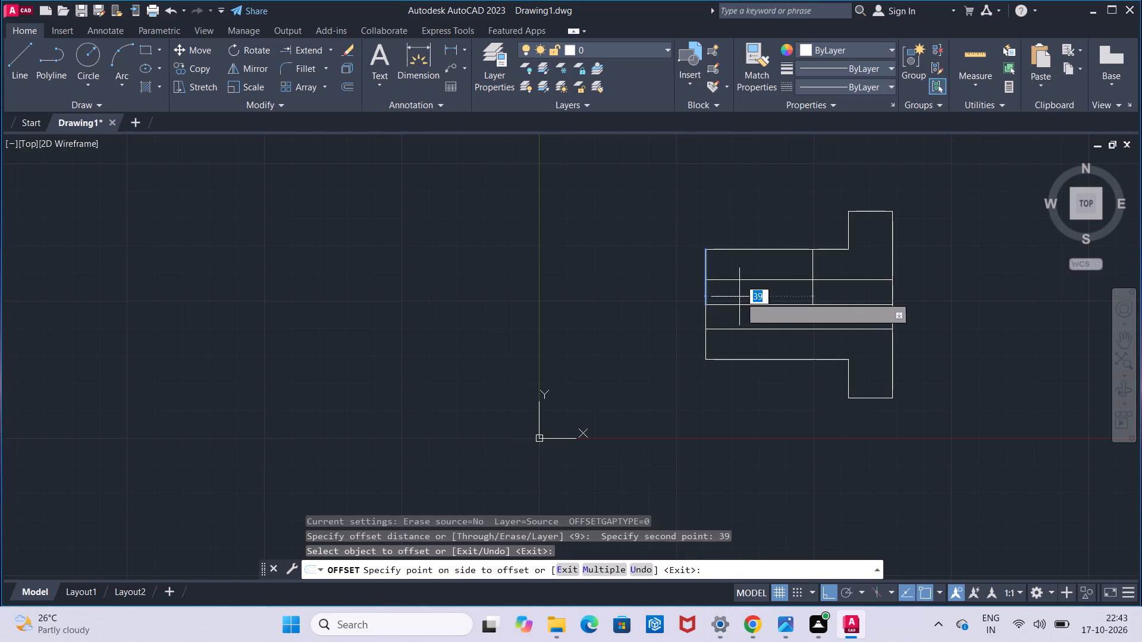
{"action": "left_click", "coordinate": [740, 297]}
{"action": "left_click", "coordinate": [705, 333]}
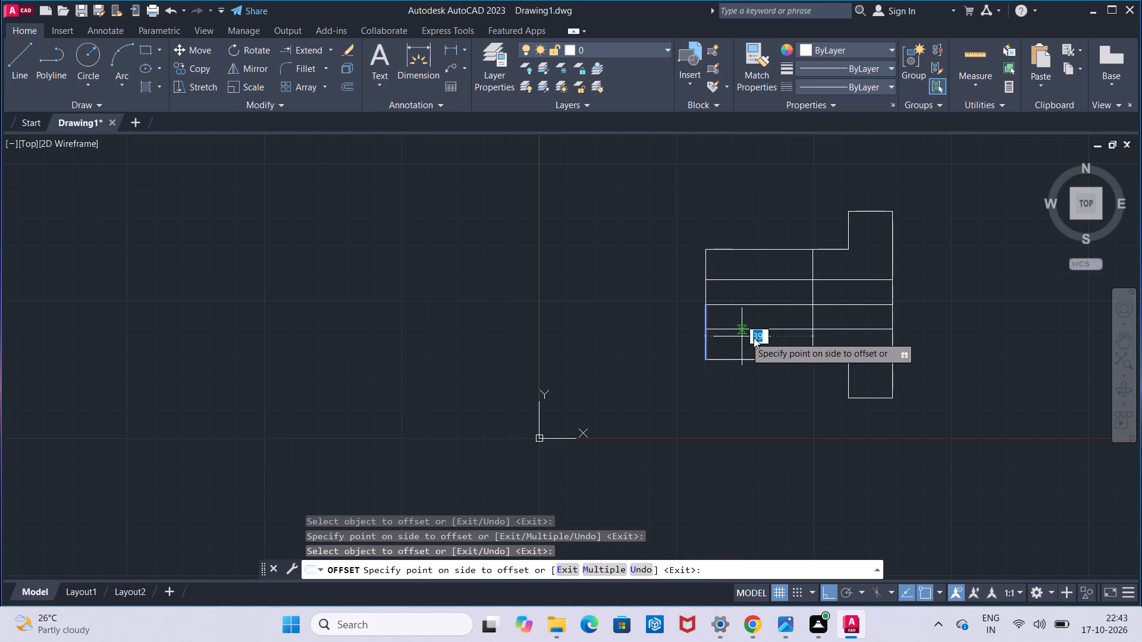
{"action": "left_click", "coordinate": [754, 338]}
{"action": "key", "text": "Escape"}
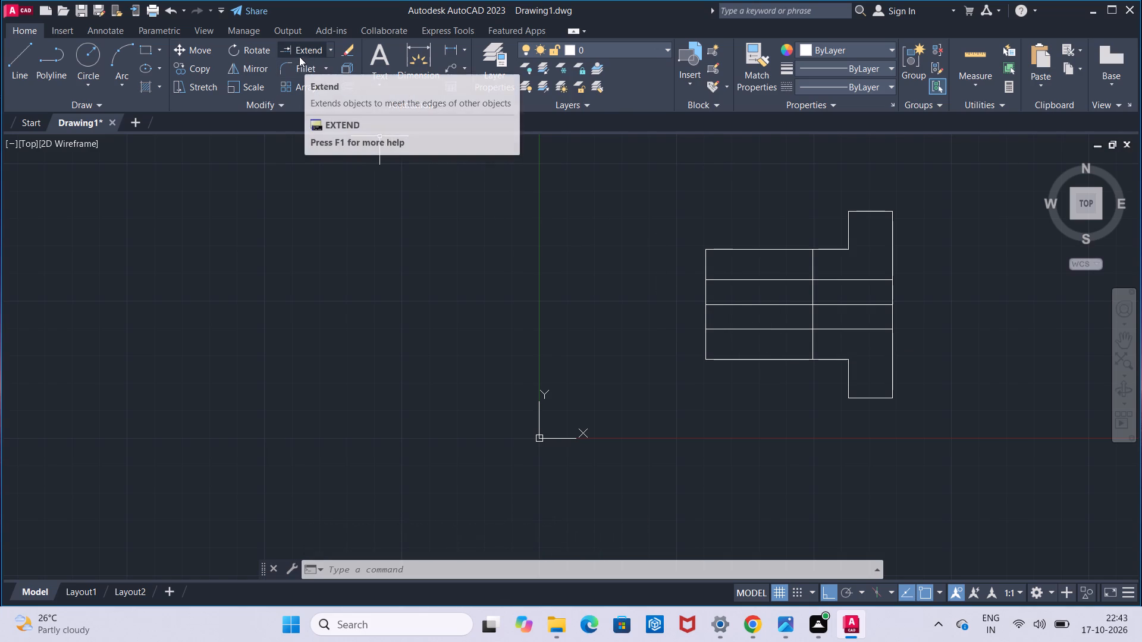
Trim the upper and lower 9-unit offset lines between the inner vertical line and the part's right edge.
{"action": "left_click", "coordinate": [330, 51]}
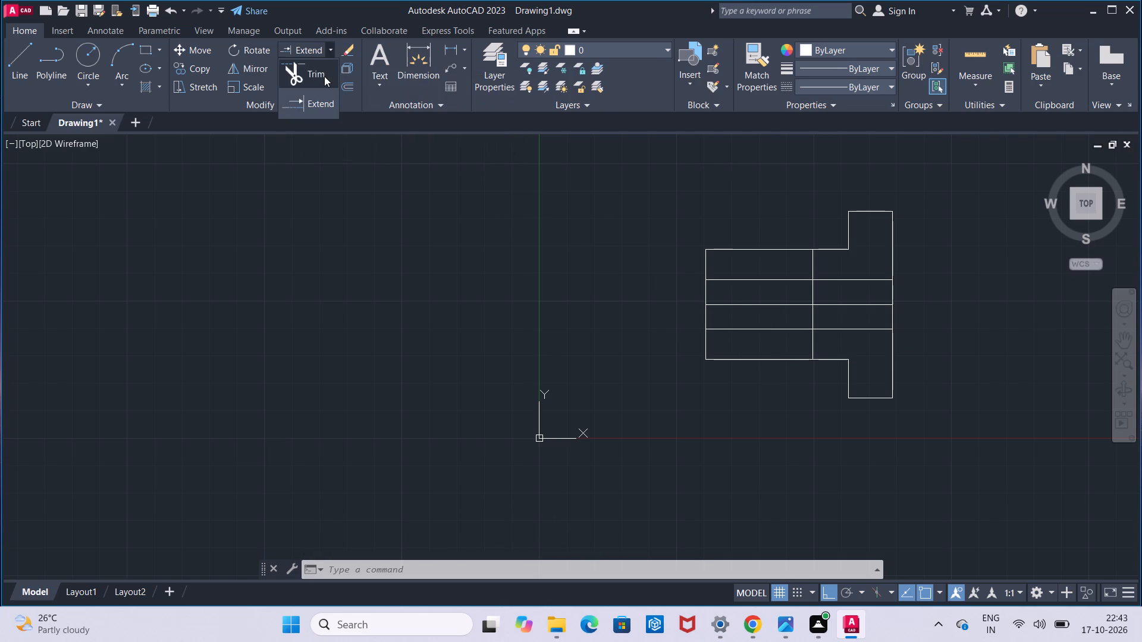
{"action": "left_click", "coordinate": [324, 76]}
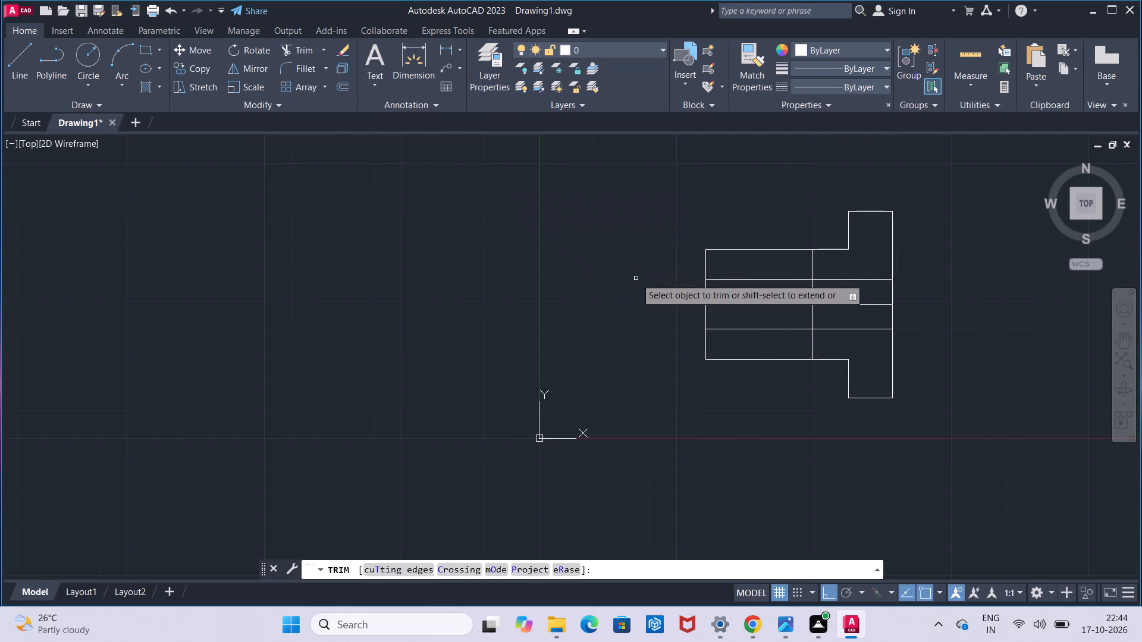
{"action": "left_click", "coordinate": [843, 281]}
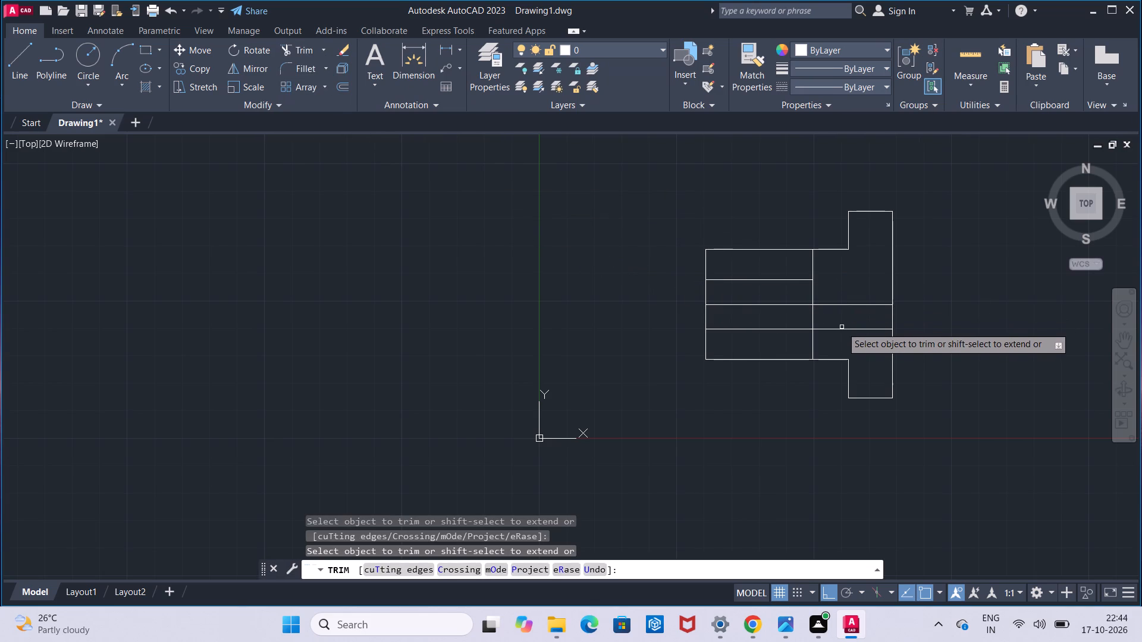
{"action": "left_click", "coordinate": [842, 327]}
{"action": "left_click", "coordinate": [841, 334]}
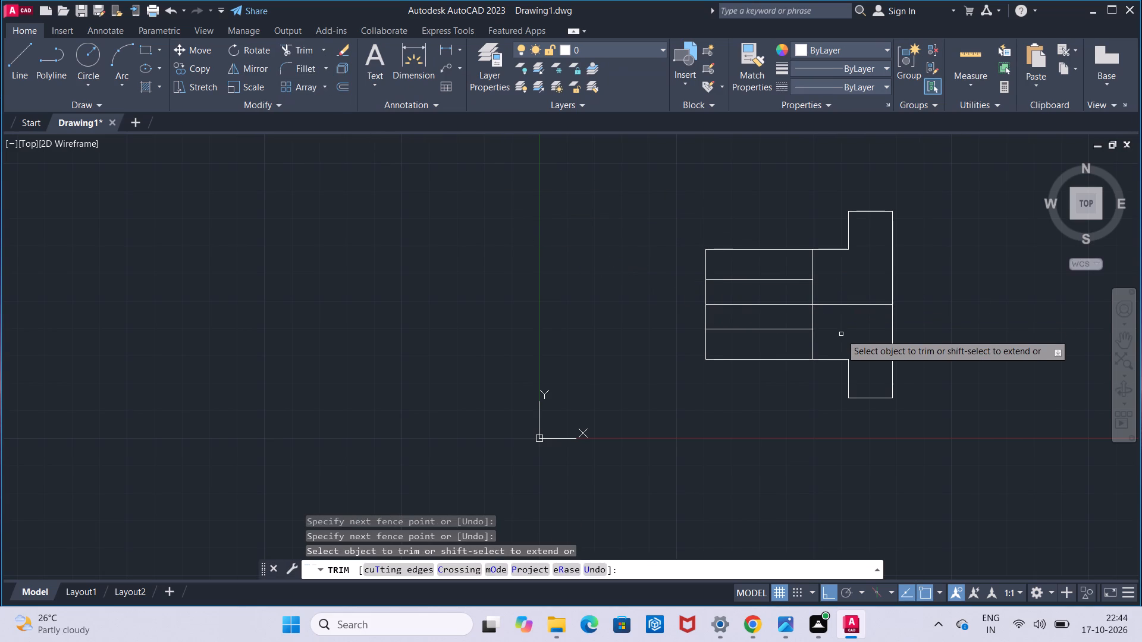
{"action": "key", "text": "Escape"}
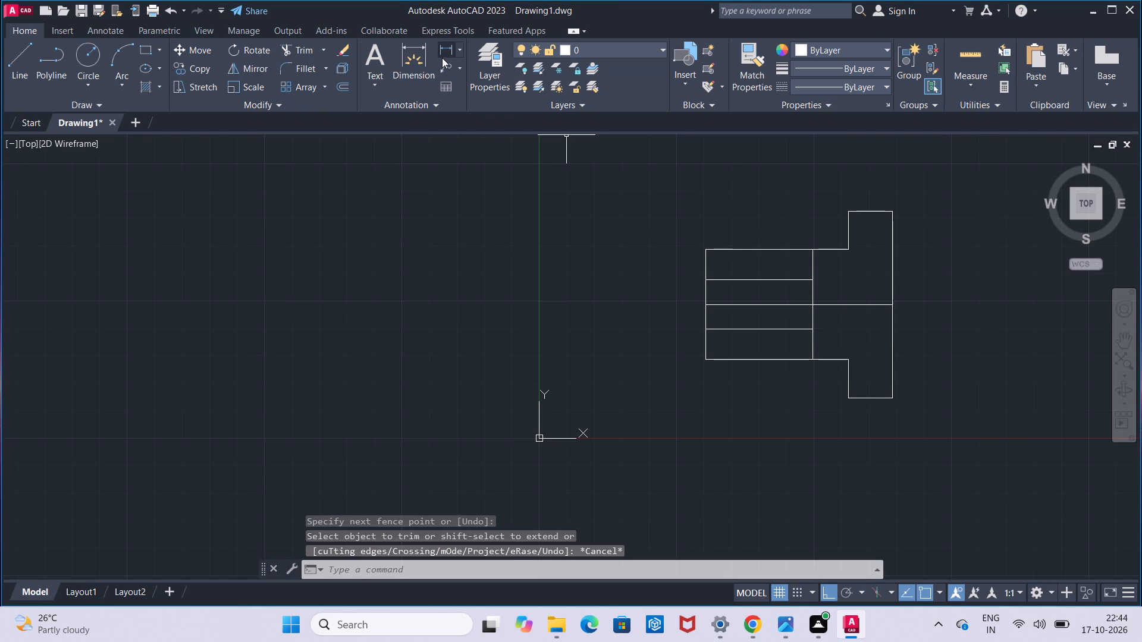
Check the horizontal distance from the inner vertical line's top end to the part's right edge with a linear dimension.
{"action": "left_click", "coordinate": [442, 58]}
{"action": "left_click", "coordinate": [817, 246]}
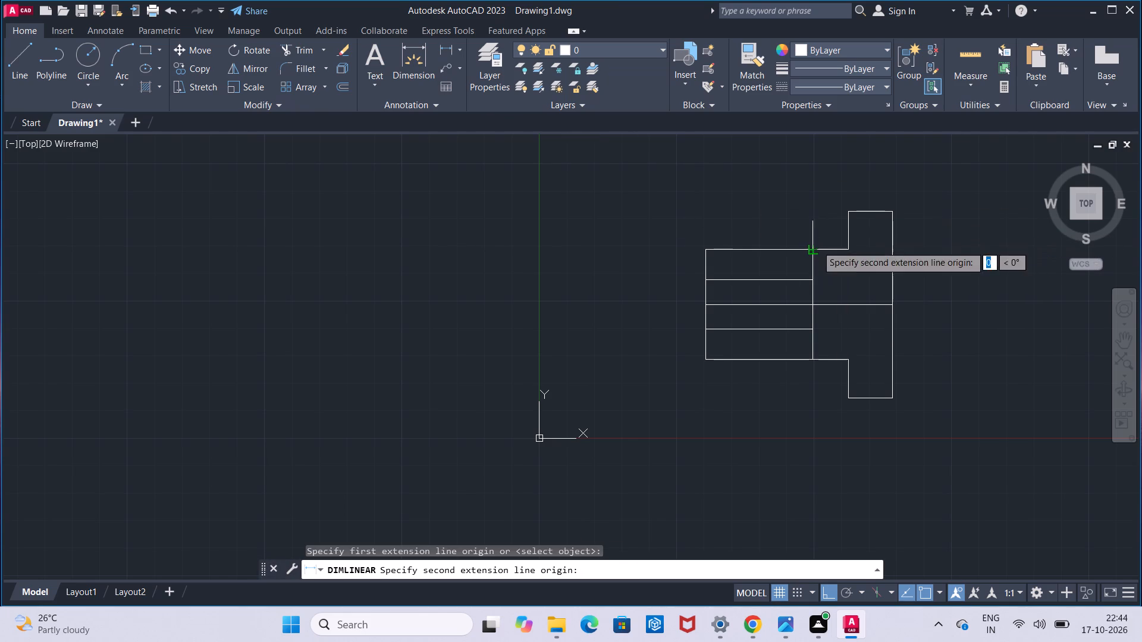
{"action": "left_click", "coordinate": [887, 251]}
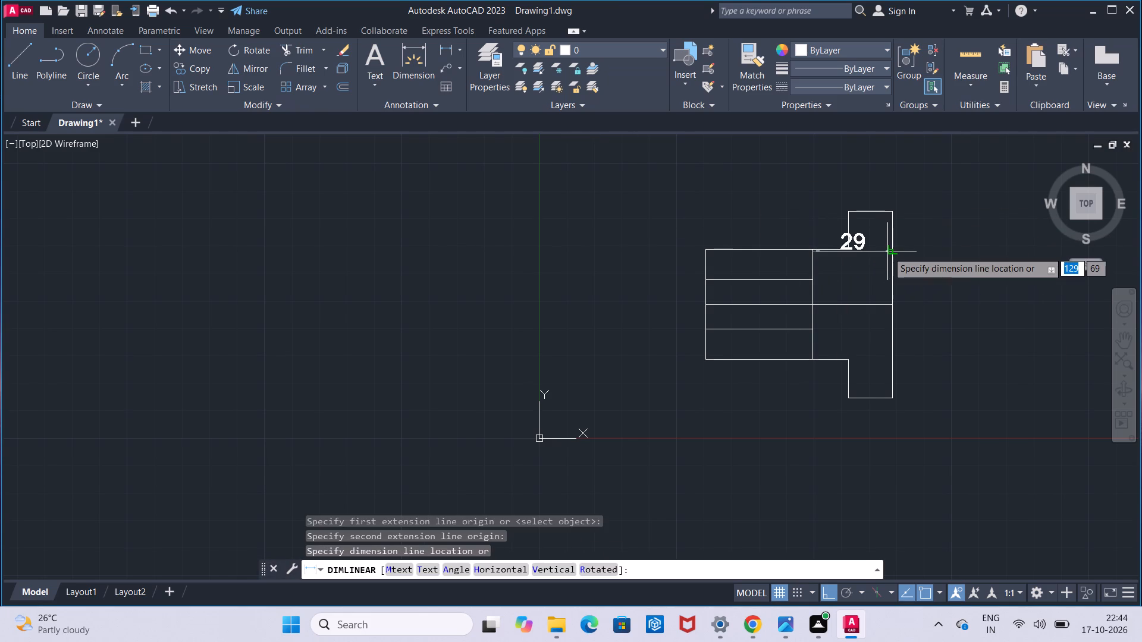
{"action": "key", "text": "Escape"}
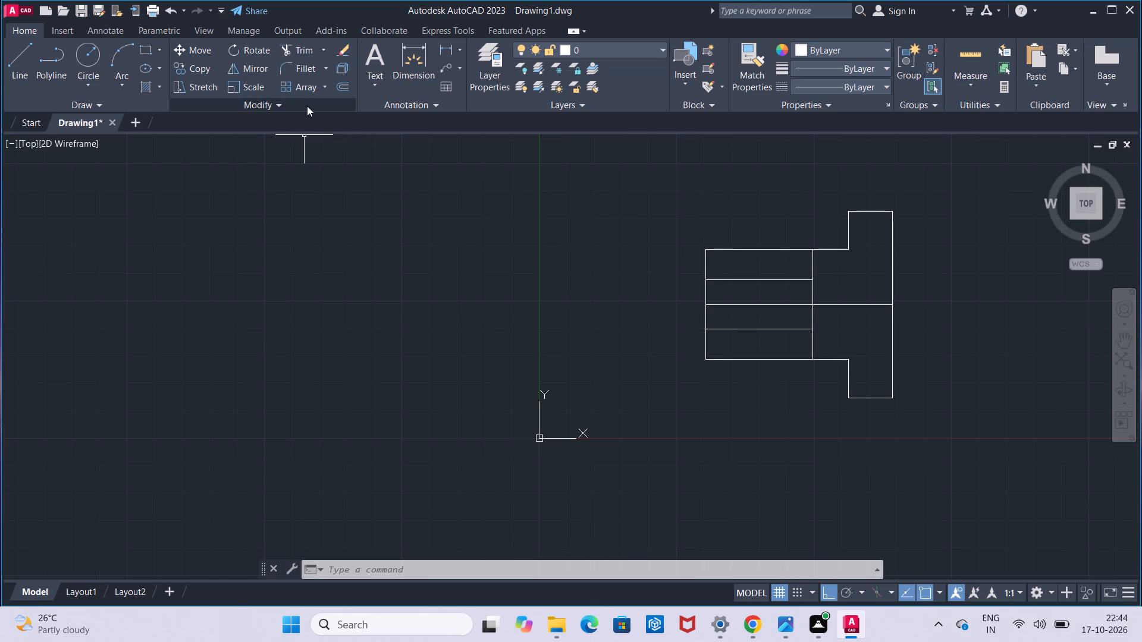
Offset the horizontal centerline 13 units above and 13 units below.
{"action": "left_click", "coordinate": [338, 84]}
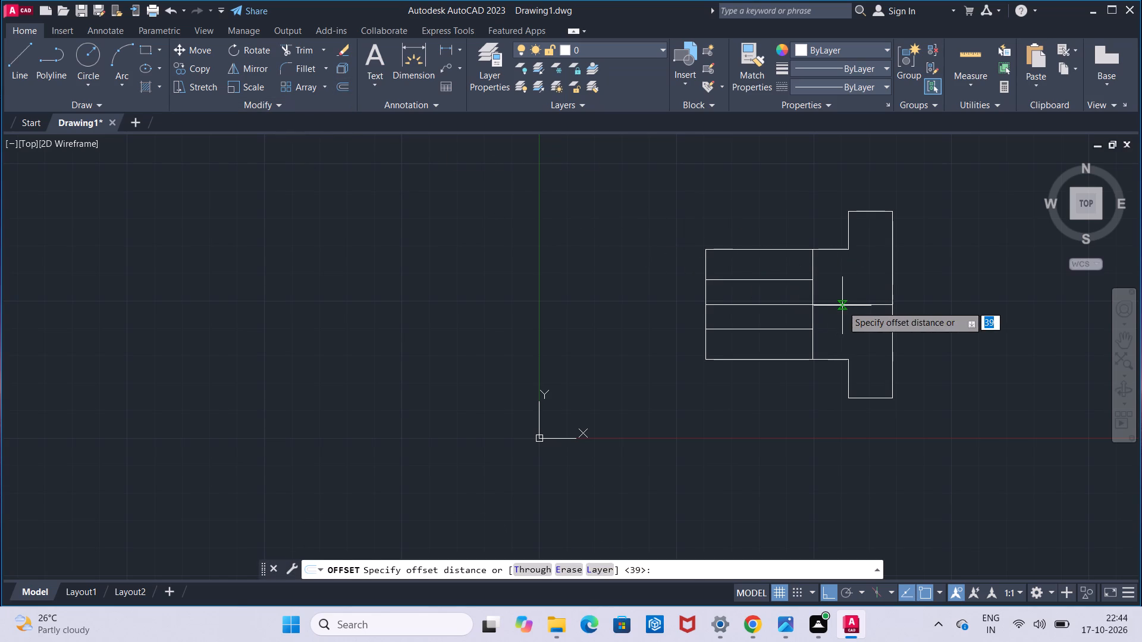
{"action": "left_click", "coordinate": [842, 306]}
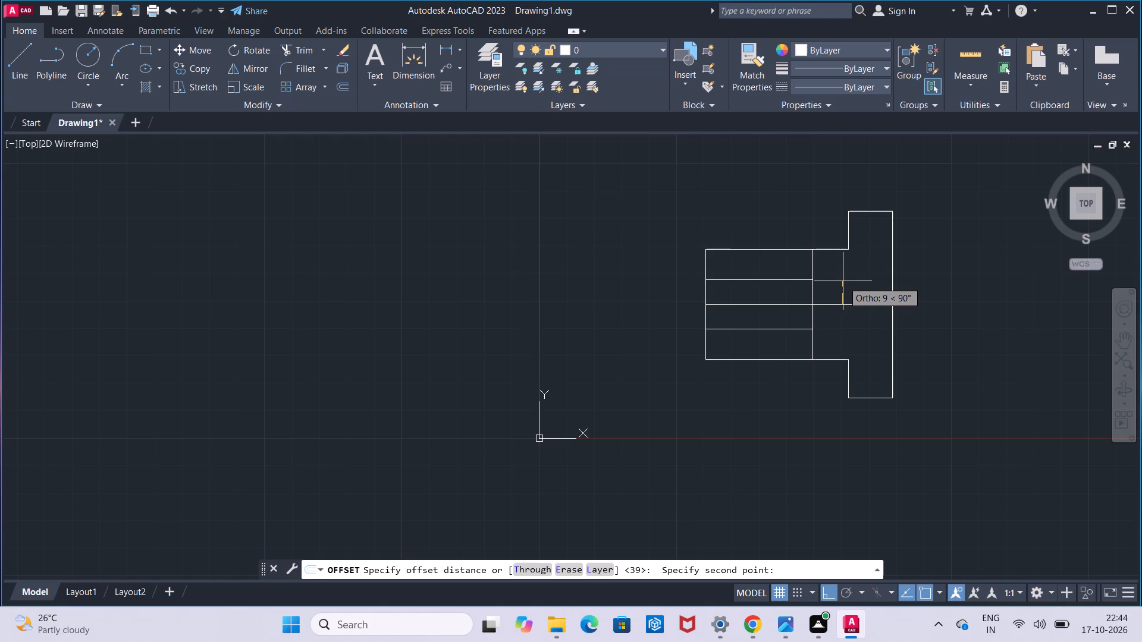
{"action": "type", "text": "13"}
{"action": "key", "text": "Return"}
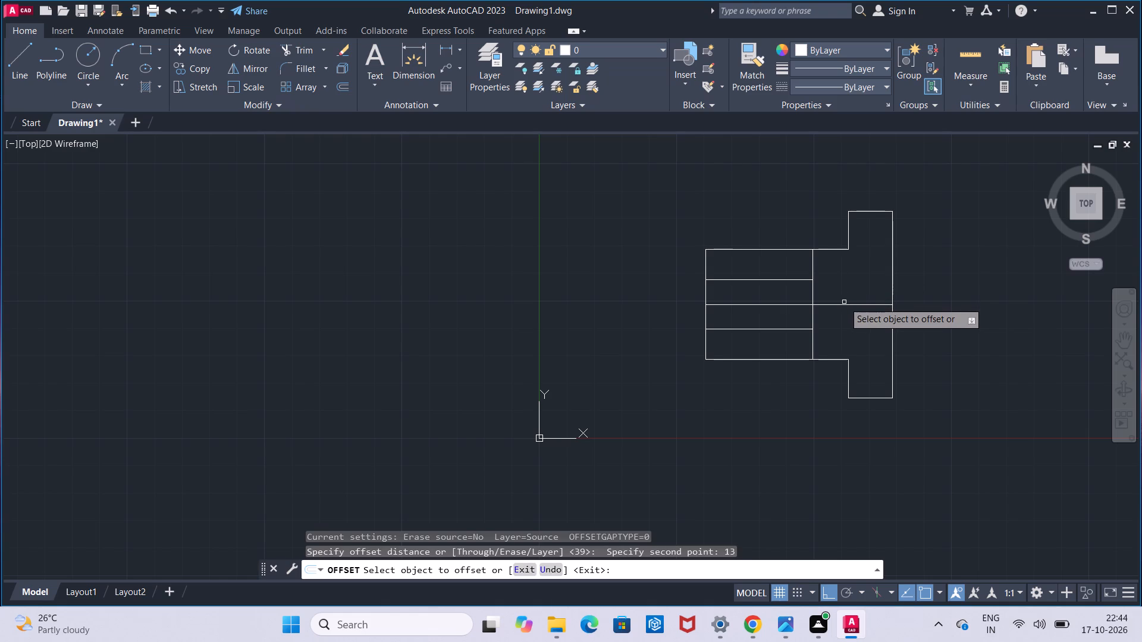
{"action": "left_click", "coordinate": [844, 304]}
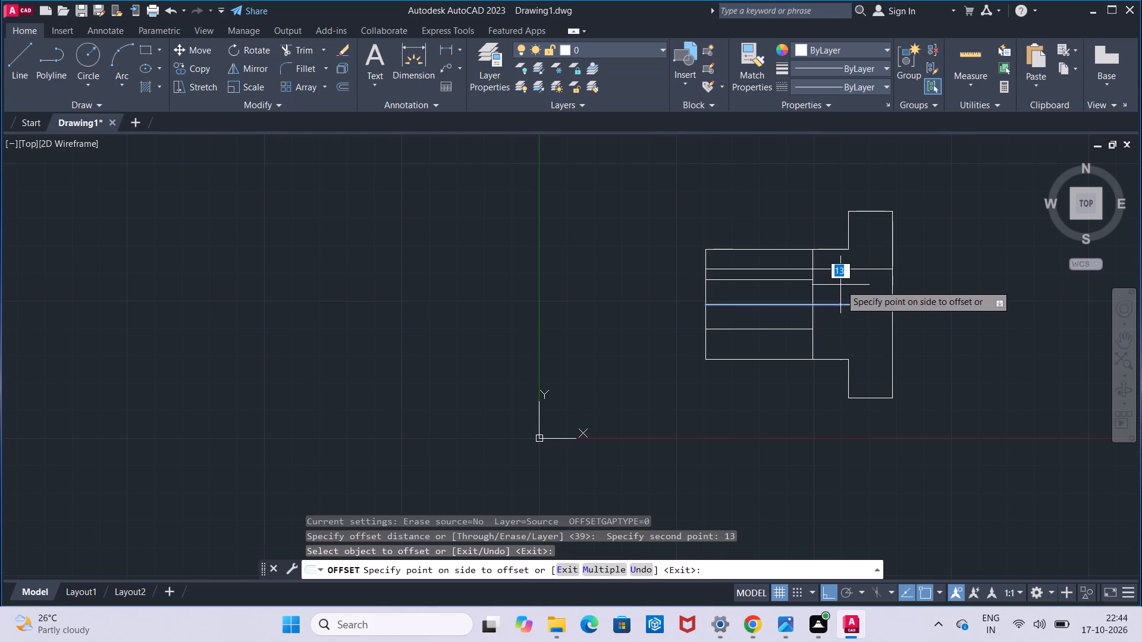
{"action": "left_click", "coordinate": [840, 285]}
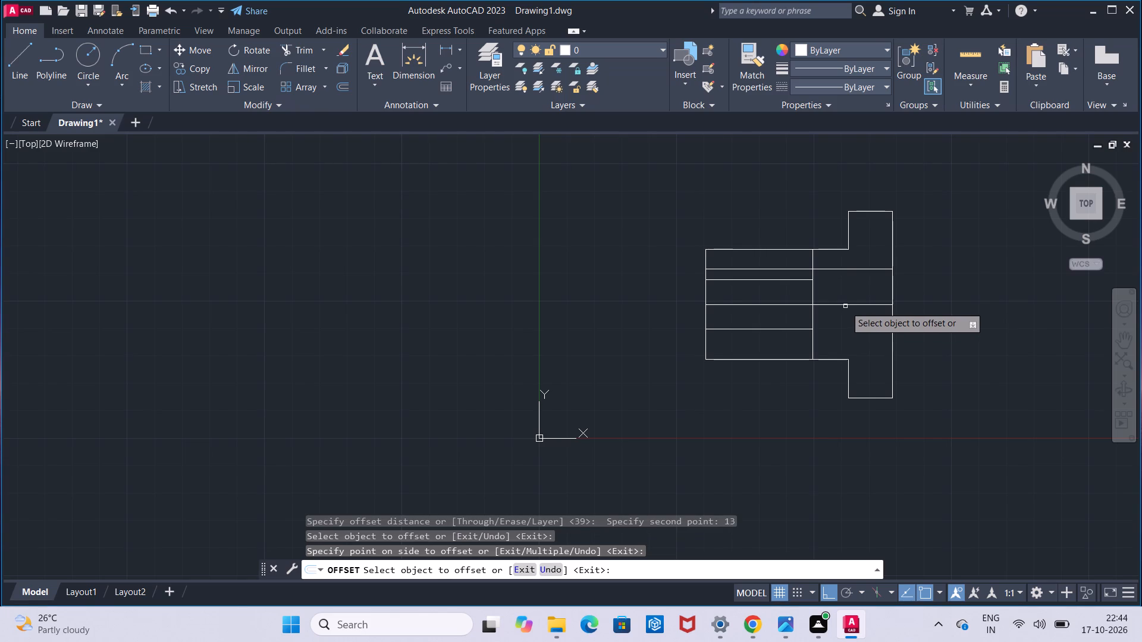
{"action": "left_click", "coordinate": [845, 304]}
{"action": "left_click", "coordinate": [845, 317]}
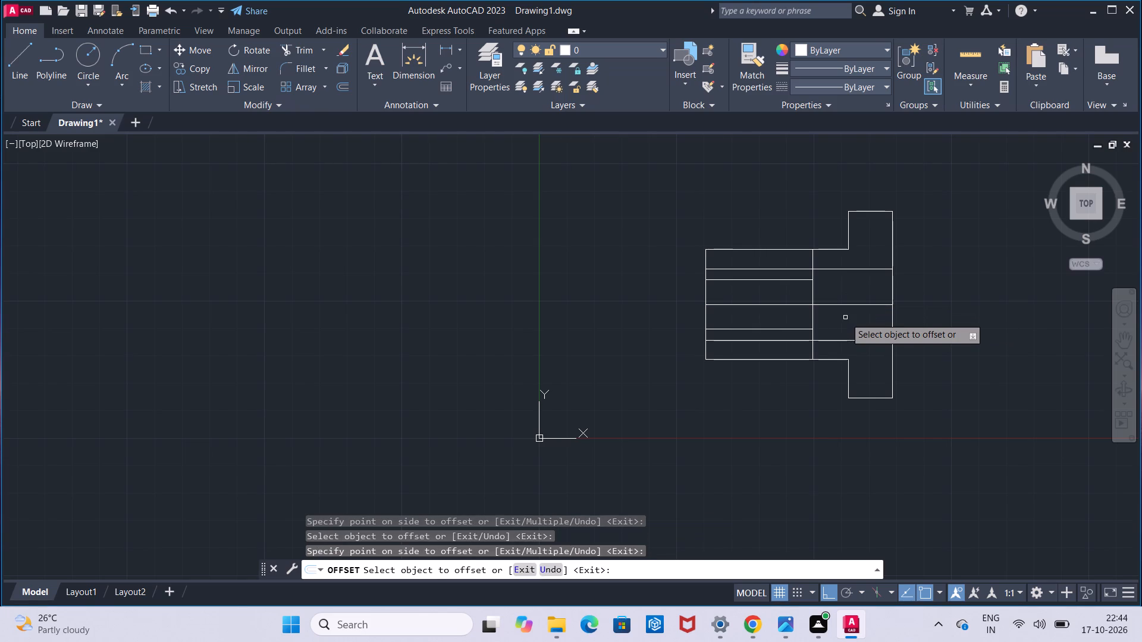
{"action": "key", "text": "Escape"}
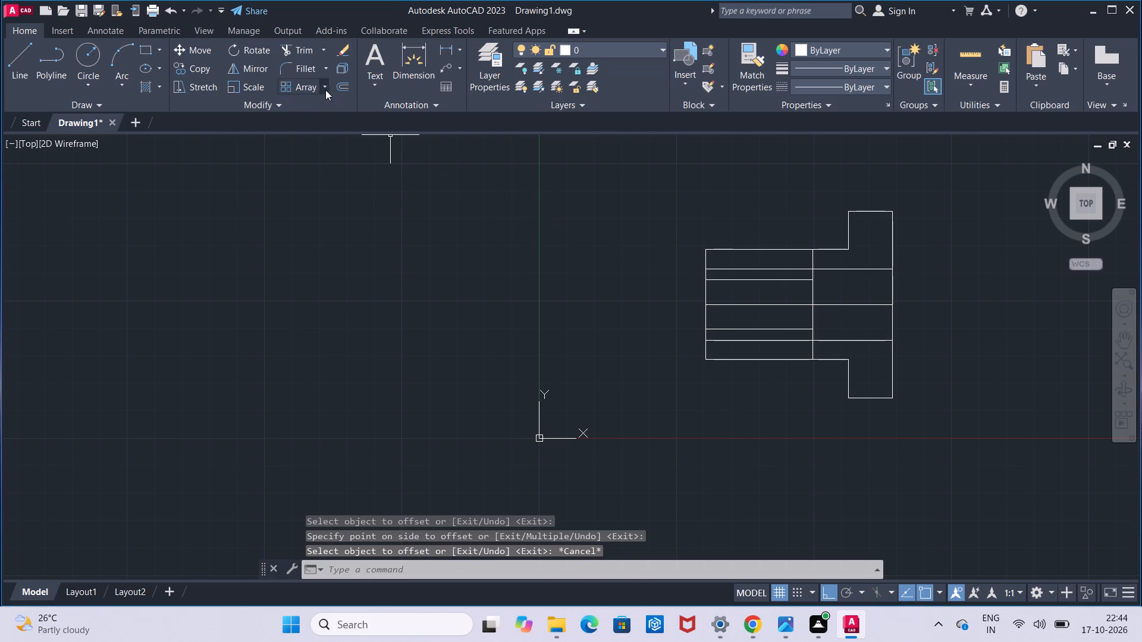
Trim both 13-unit offset lines between the part's left edge and the inner vertical line.
{"action": "left_click", "coordinate": [303, 49]}
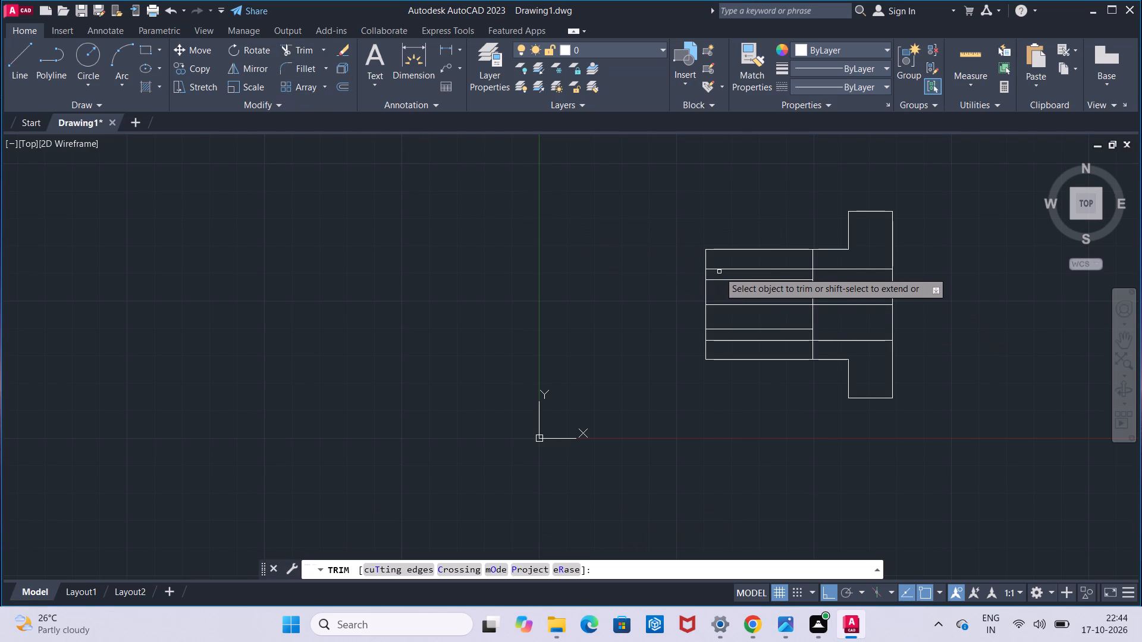
{"action": "left_click", "coordinate": [722, 270]}
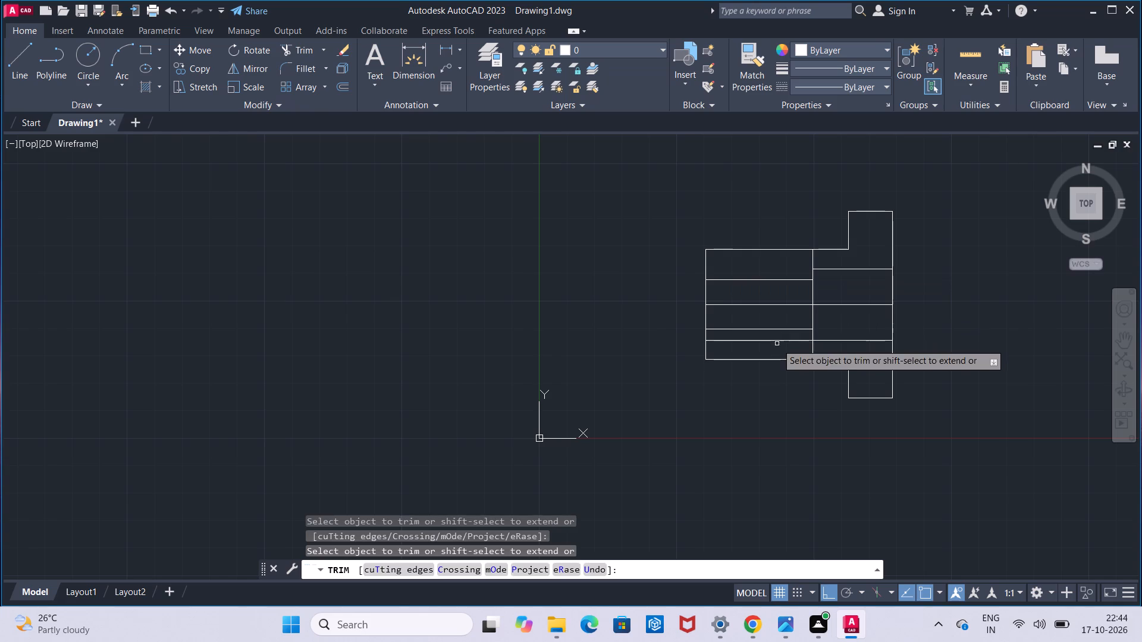
{"action": "left_click", "coordinate": [777, 344]}
{"action": "left_click", "coordinate": [779, 338]}
{"action": "key", "text": "Escape"}
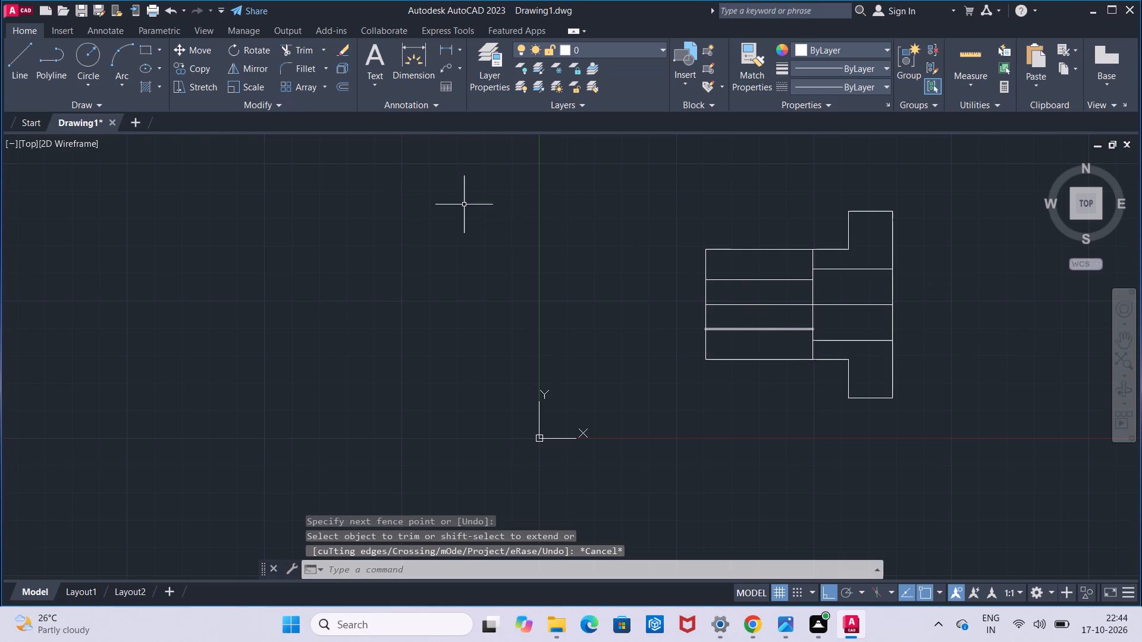
Trim the inner vertical line's ends above the upper and below the lower 13-unit offset lines.
{"action": "left_click", "coordinate": [286, 53]}
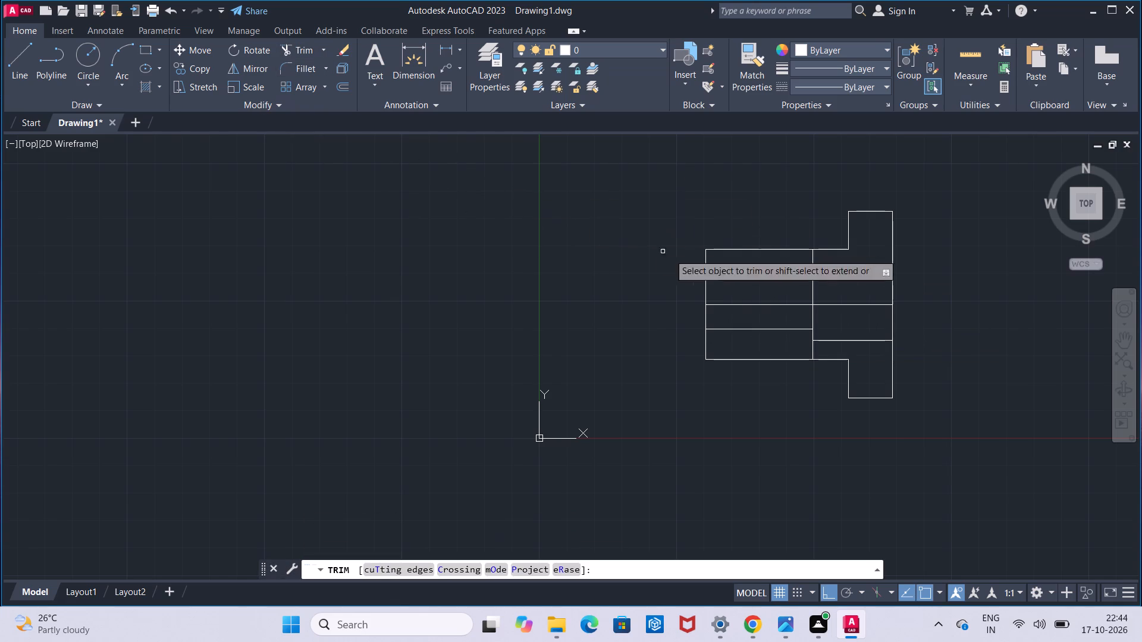
{"action": "left_click", "coordinate": [813, 264]}
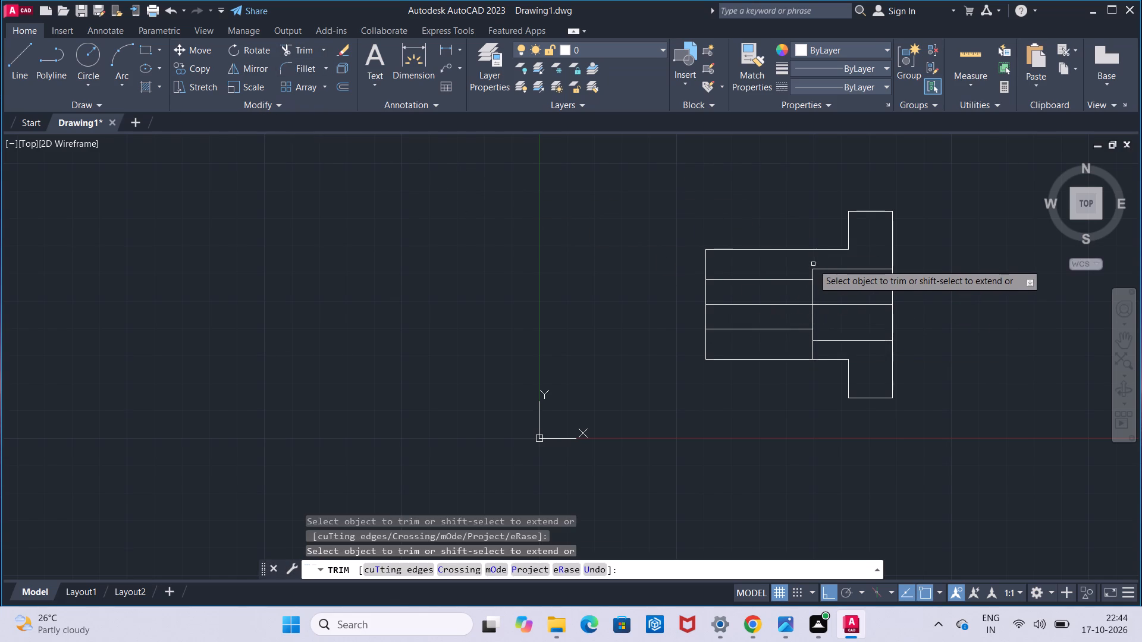
{"action": "left_click", "coordinate": [813, 354]}
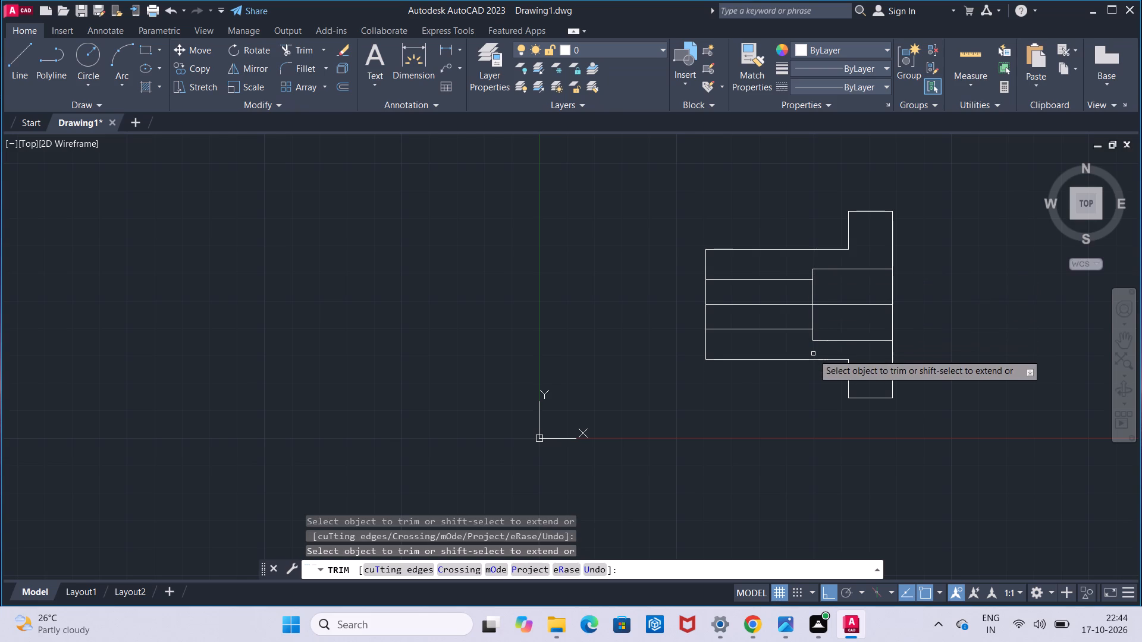
{"action": "key", "text": "Escape"}
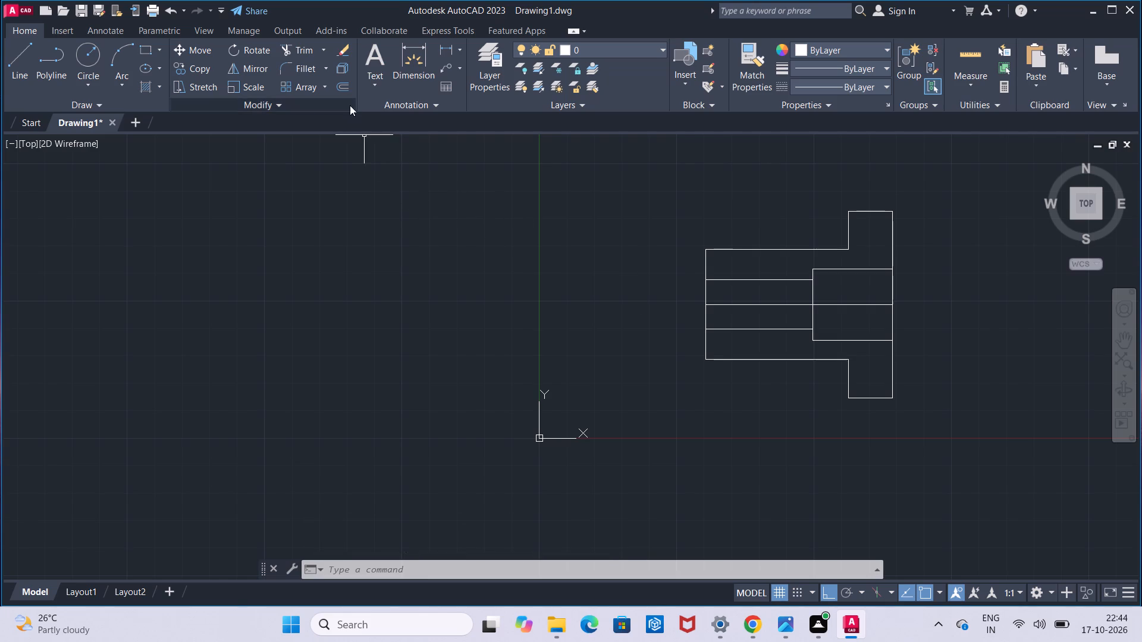
Offset the horizontal centerline 16 units above and 16 units below.
{"action": "left_click", "coordinate": [344, 92]}
{"action": "left_click", "coordinate": [880, 310]}
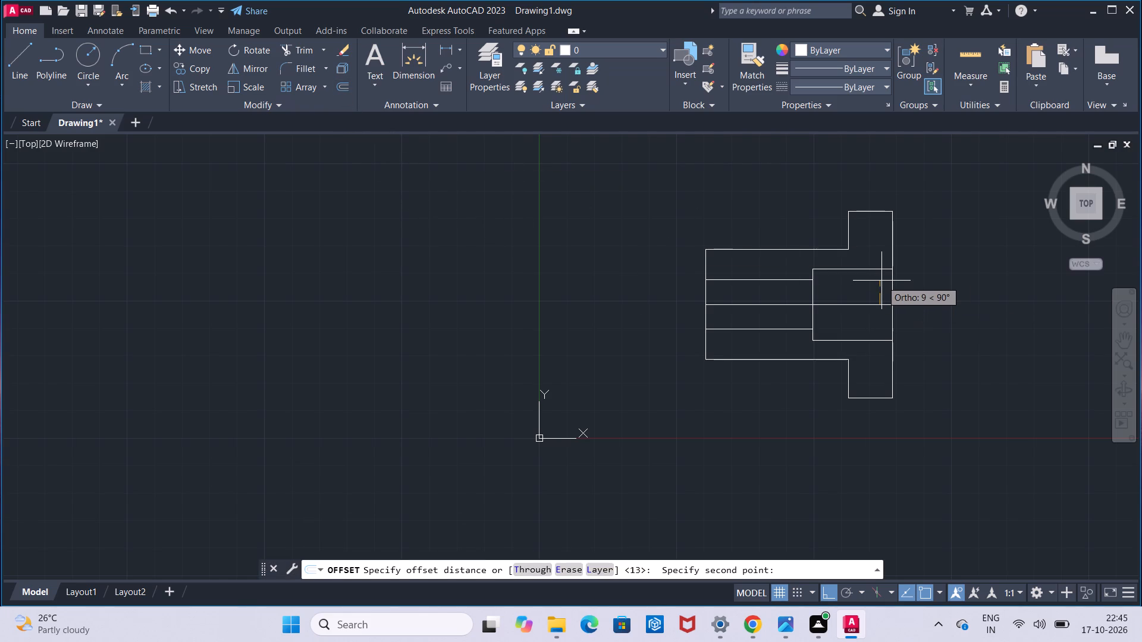
{"action": "key", "text": "1"}
{"action": "key", "text": "6"}
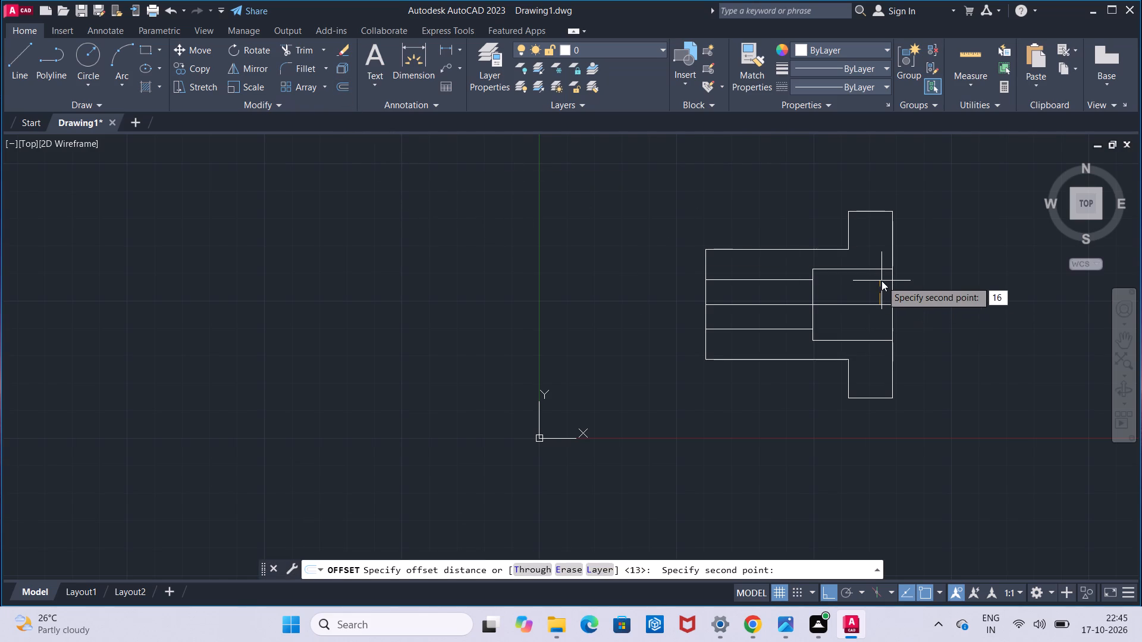
{"action": "key", "text": "Return"}
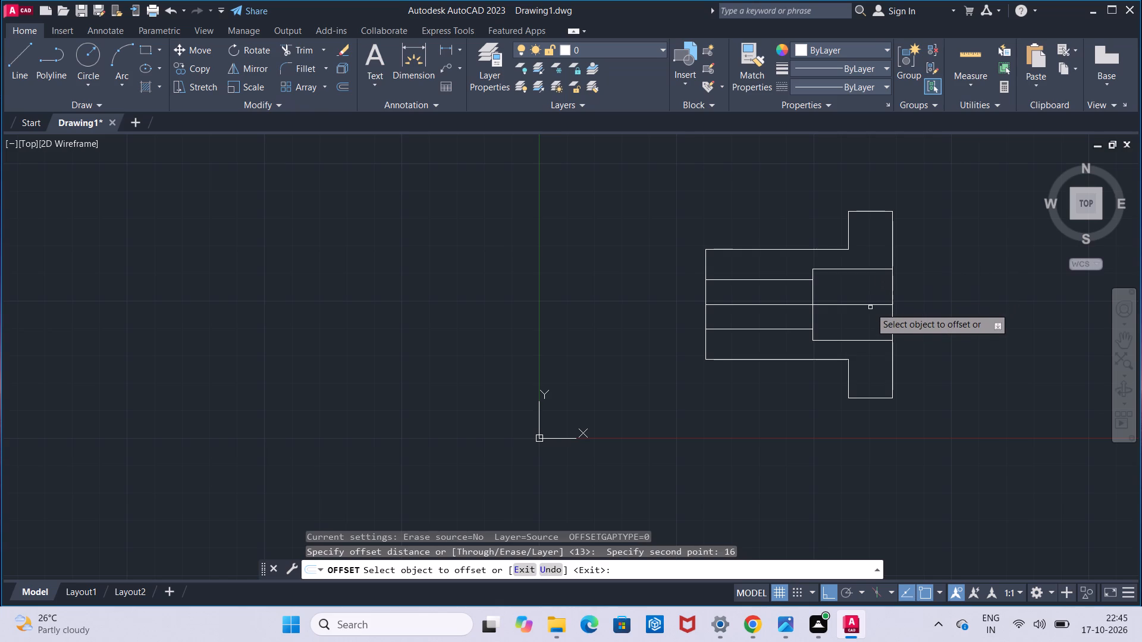
{"action": "left_click", "coordinate": [873, 303]}
{"action": "left_click", "coordinate": [874, 292]}
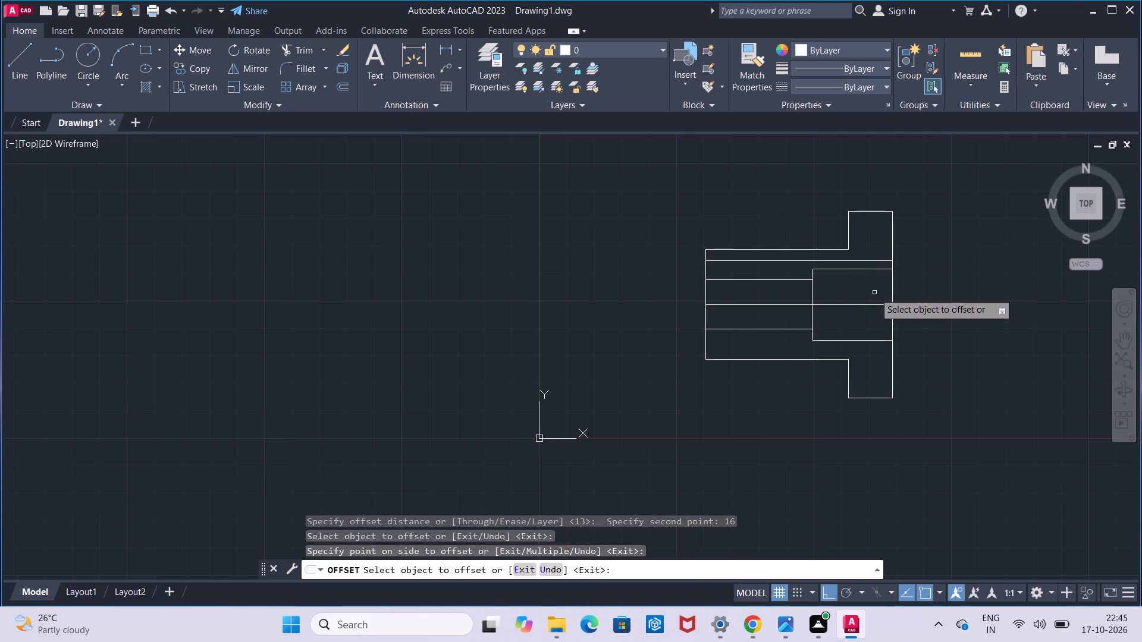
{"action": "left_click", "coordinate": [873, 305]}
{"action": "left_click", "coordinate": [874, 332]}
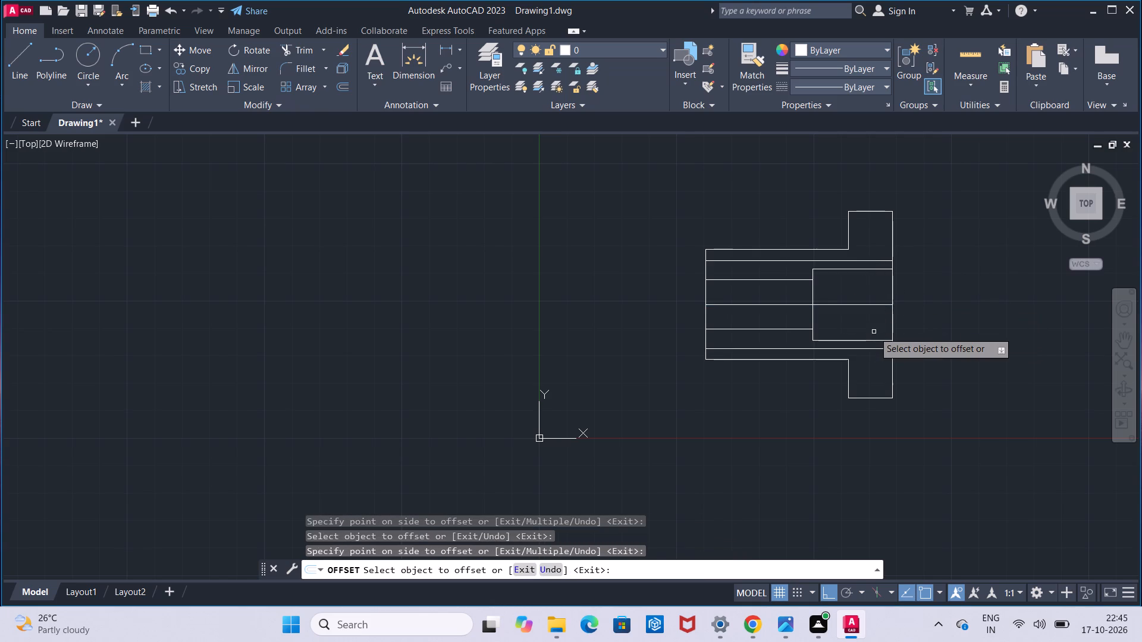
{"action": "key", "text": "Escape"}
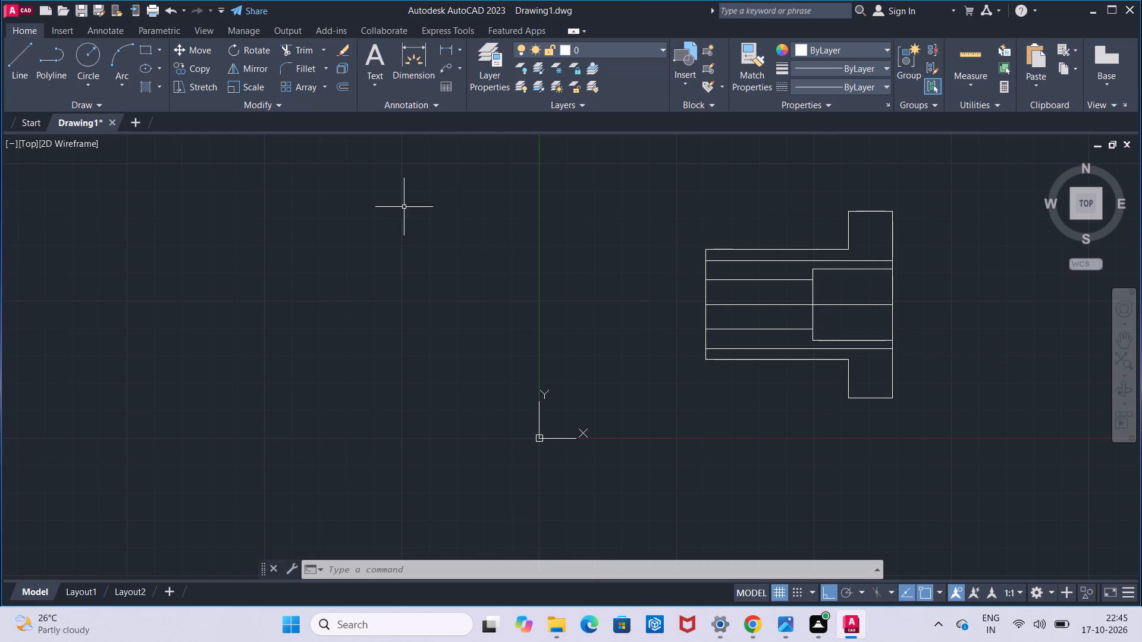
Offset the part's right vertical edge 7 units to the right, and try to offset it 7 units inward.
{"action": "left_click", "coordinate": [347, 93]}
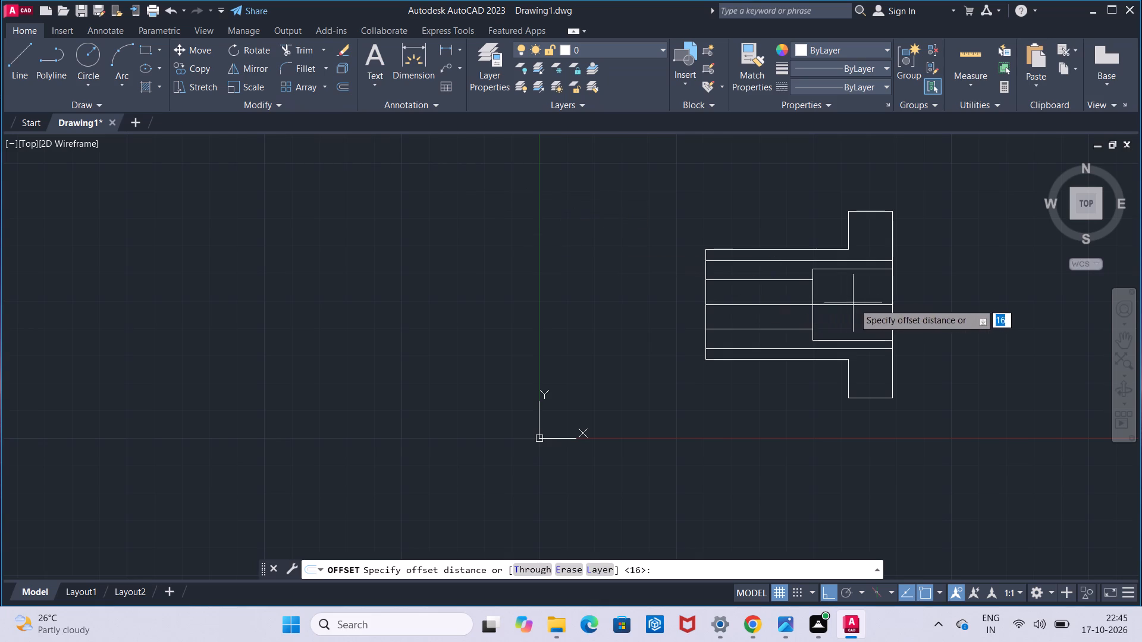
{"action": "left_click", "coordinate": [887, 302]}
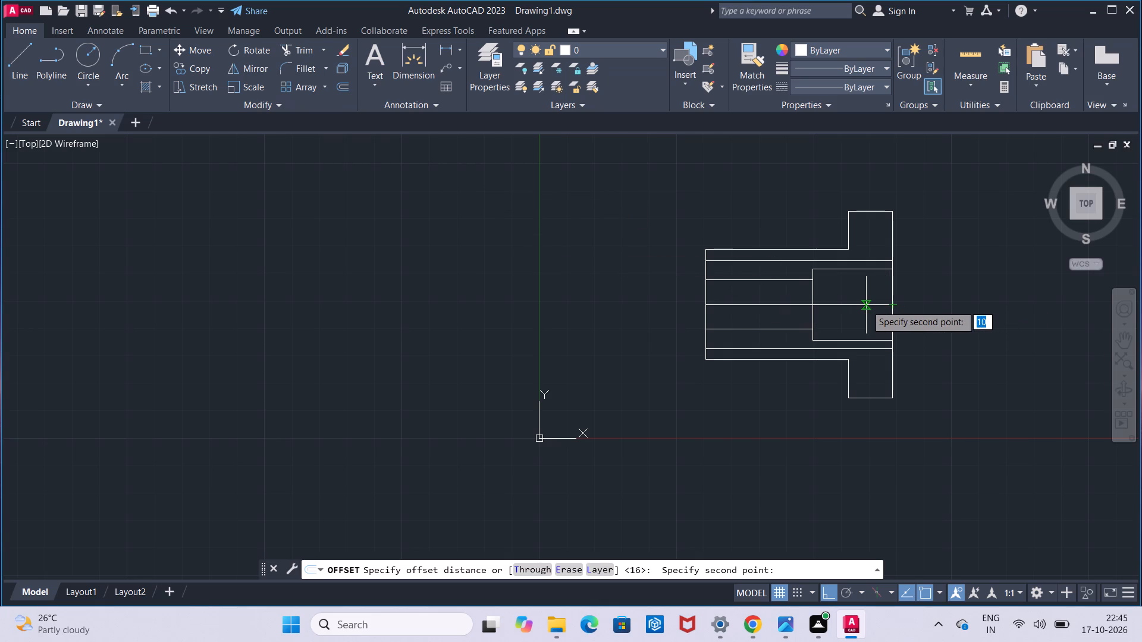
{"action": "key", "text": "7"}
{"action": "key", "text": "Return"}
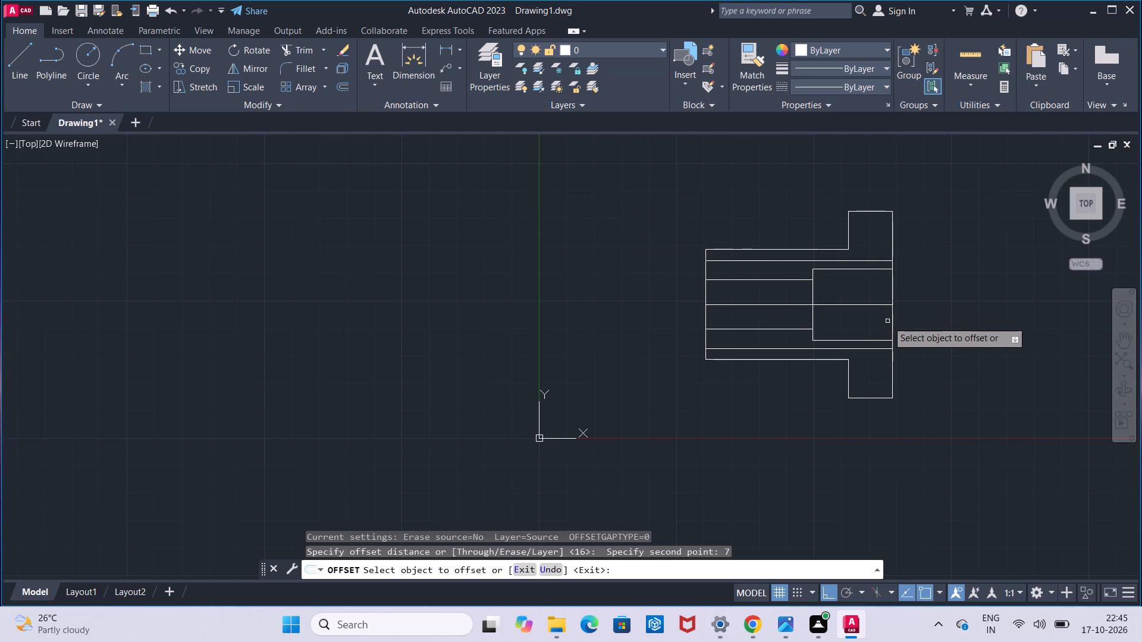
{"action": "left_click", "coordinate": [893, 322]}
{"action": "left_click", "coordinate": [887, 323]}
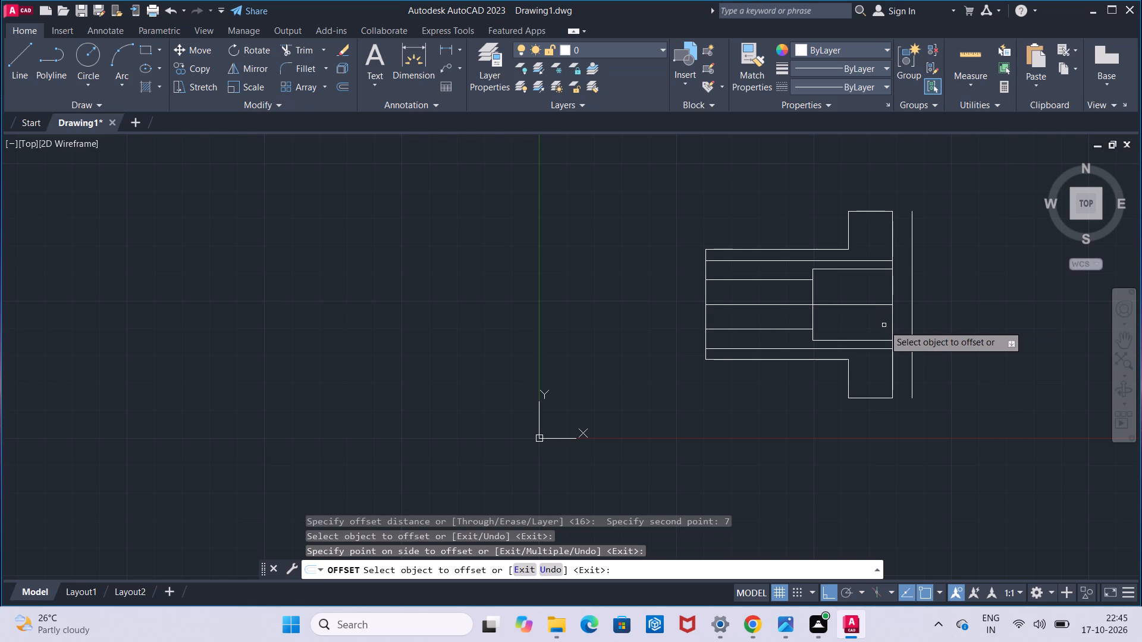
{"action": "left_click", "coordinate": [892, 323]}
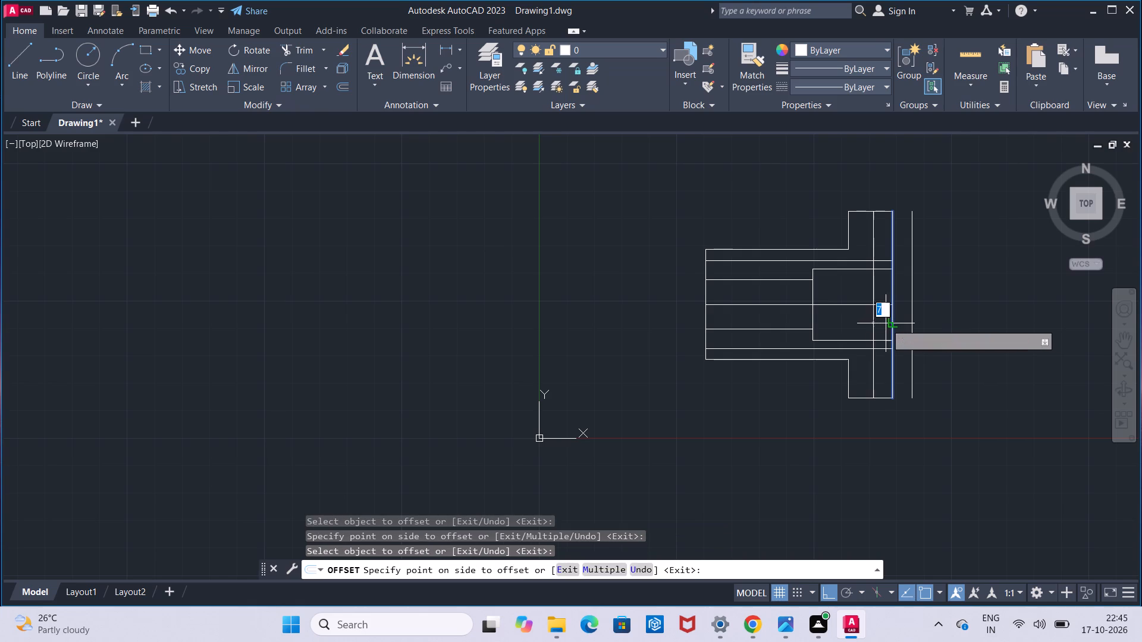
{"action": "left_click", "coordinate": [886, 323]}
{"action": "key", "text": "Escape"}
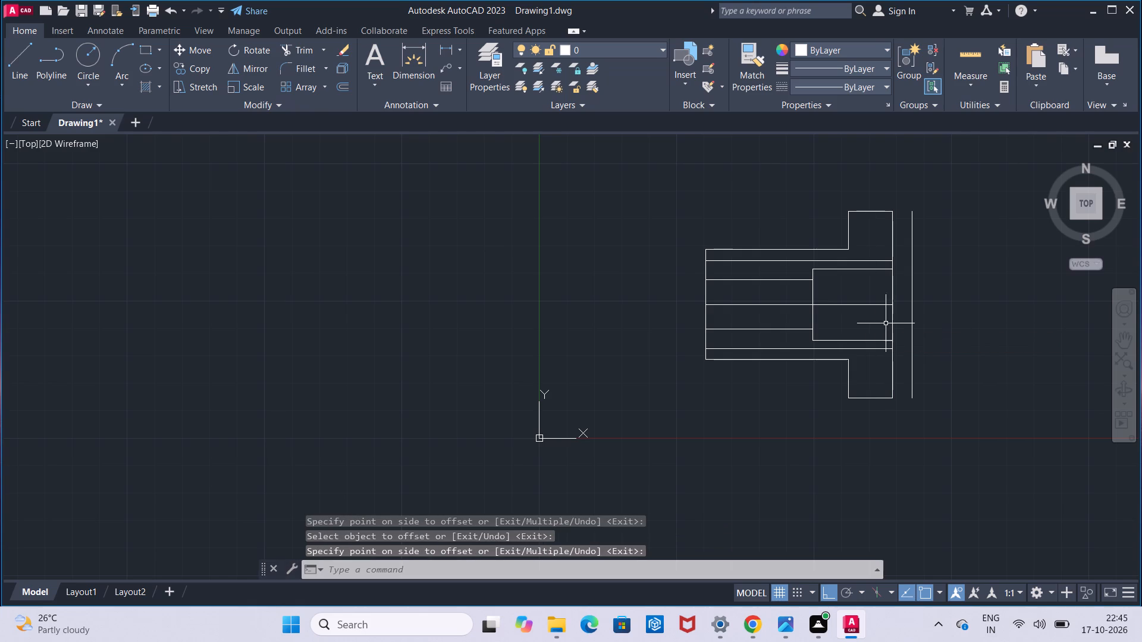
Delete the two overlapping vertical offset lines lying outside the part beyond its right edge.
{"action": "left_click", "coordinate": [912, 317]}
{"action": "key", "text": "Delete"}
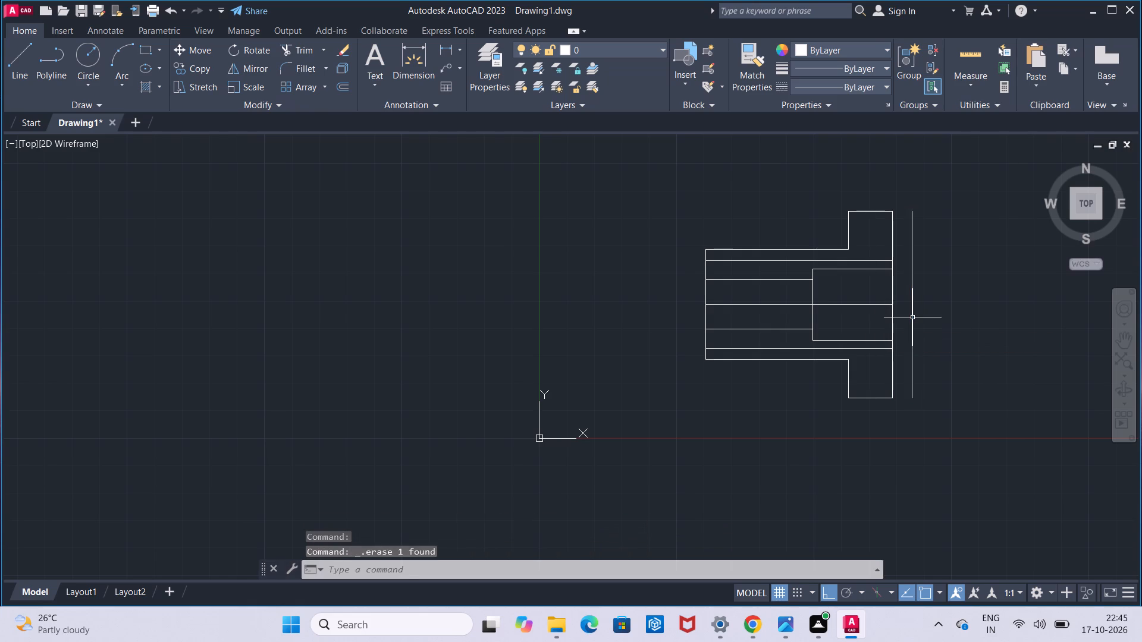
{"action": "left_click", "coordinate": [912, 317]}
{"action": "key", "text": "Delete"}
Offset the part's right vertical edge 7 units inward.
{"action": "left_click", "coordinate": [340, 85]}
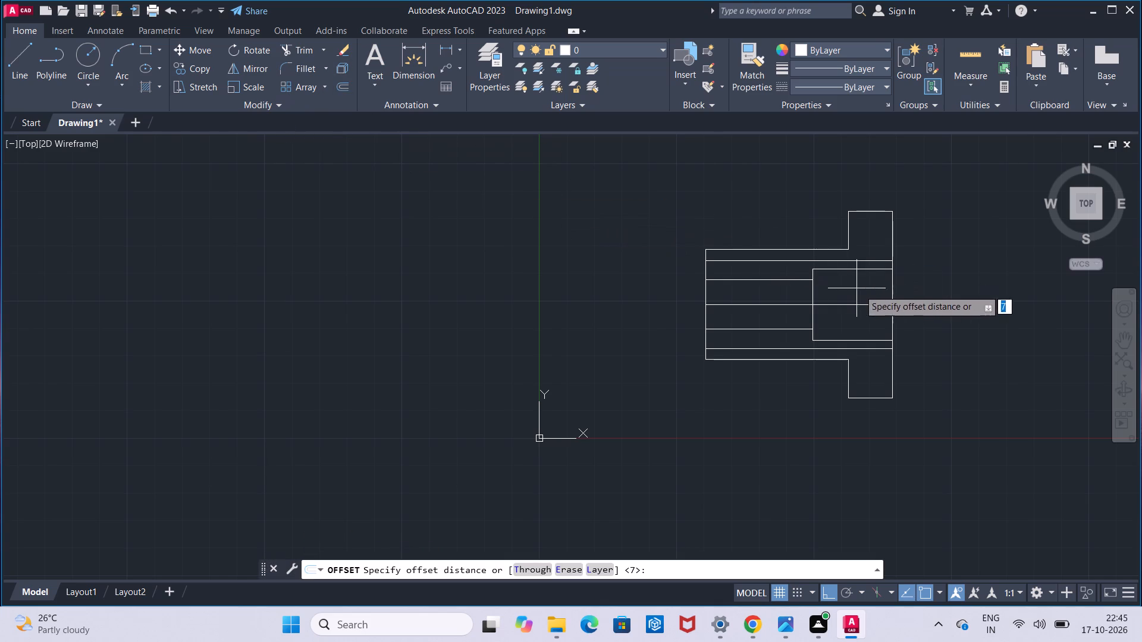
{"action": "left_click", "coordinate": [890, 303]}
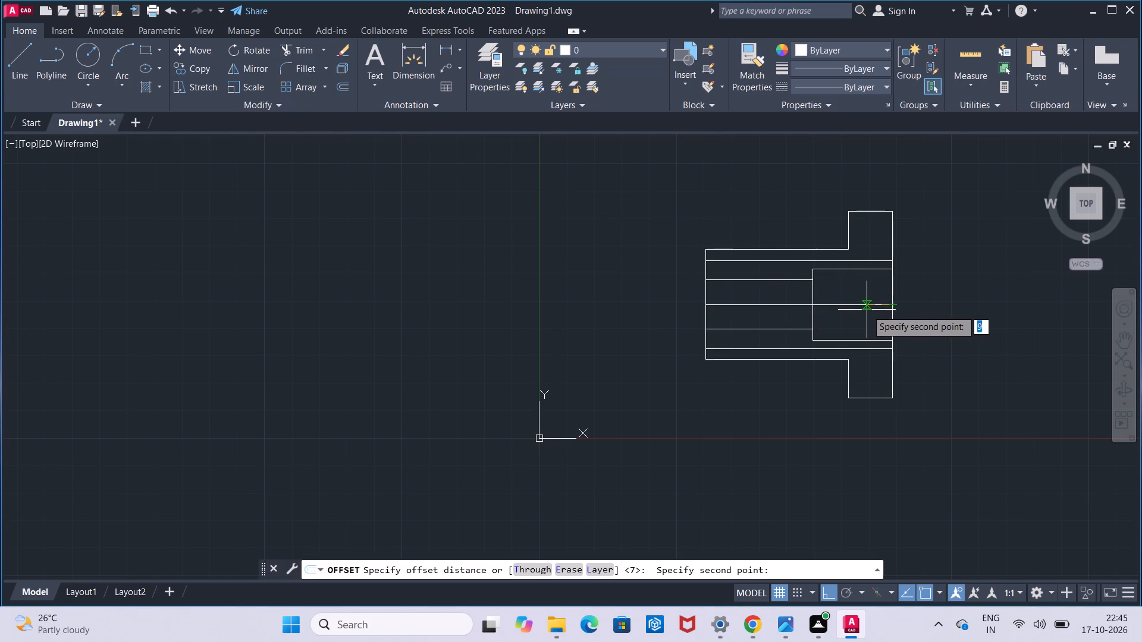
{"action": "key", "text": "7"}
{"action": "key", "text": "Return"}
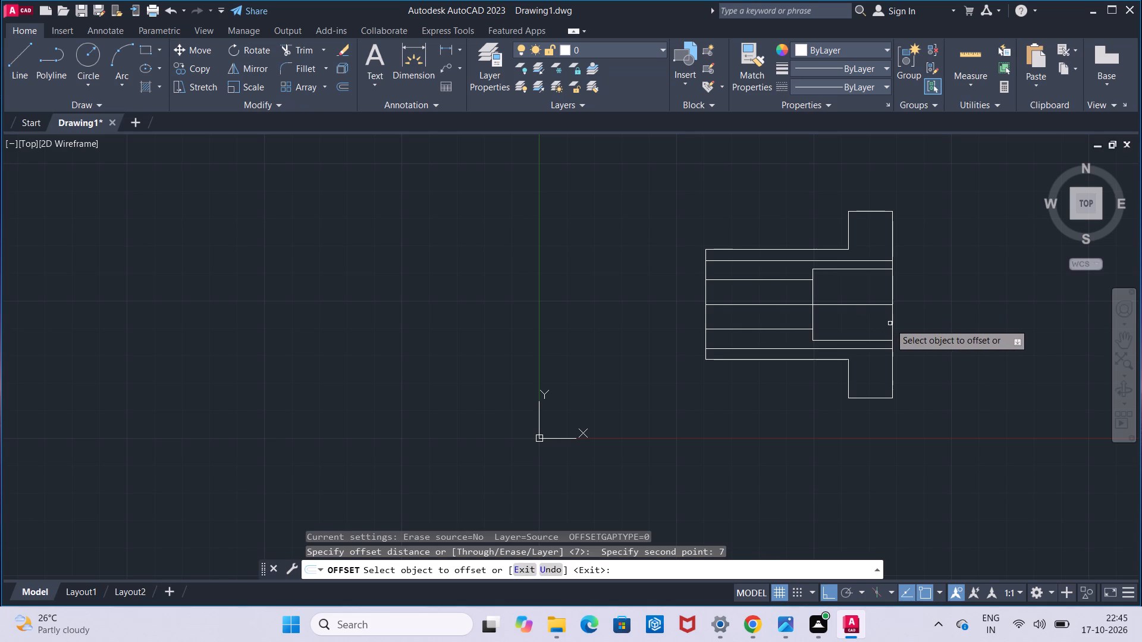
{"action": "left_click", "coordinate": [892, 323]}
{"action": "left_click", "coordinate": [879, 322]}
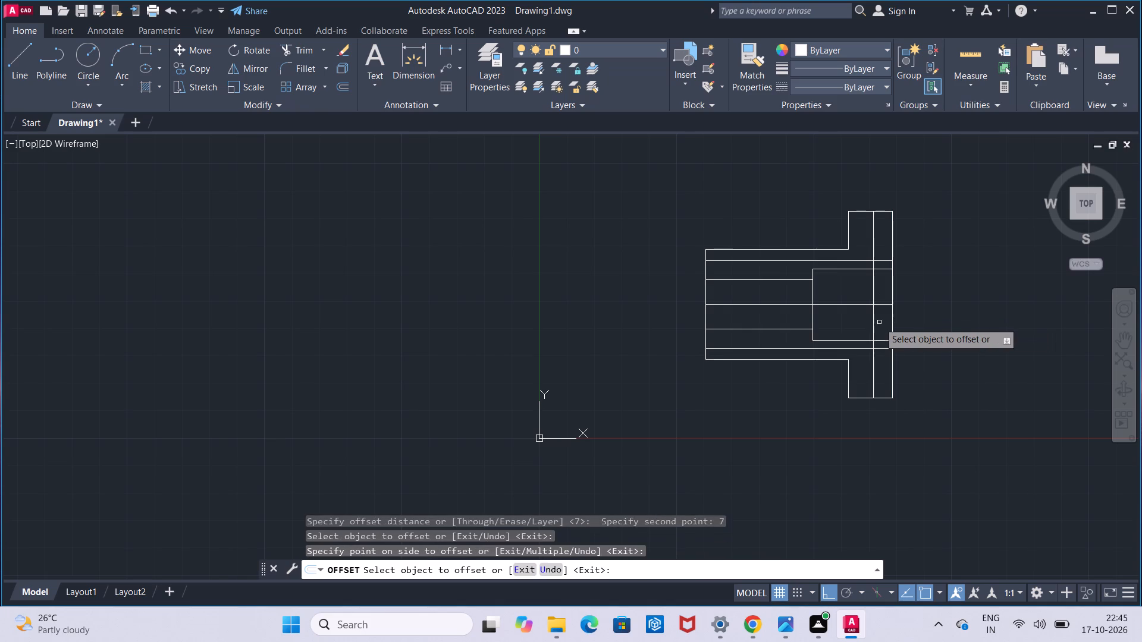
{"action": "key", "text": "Escape"}
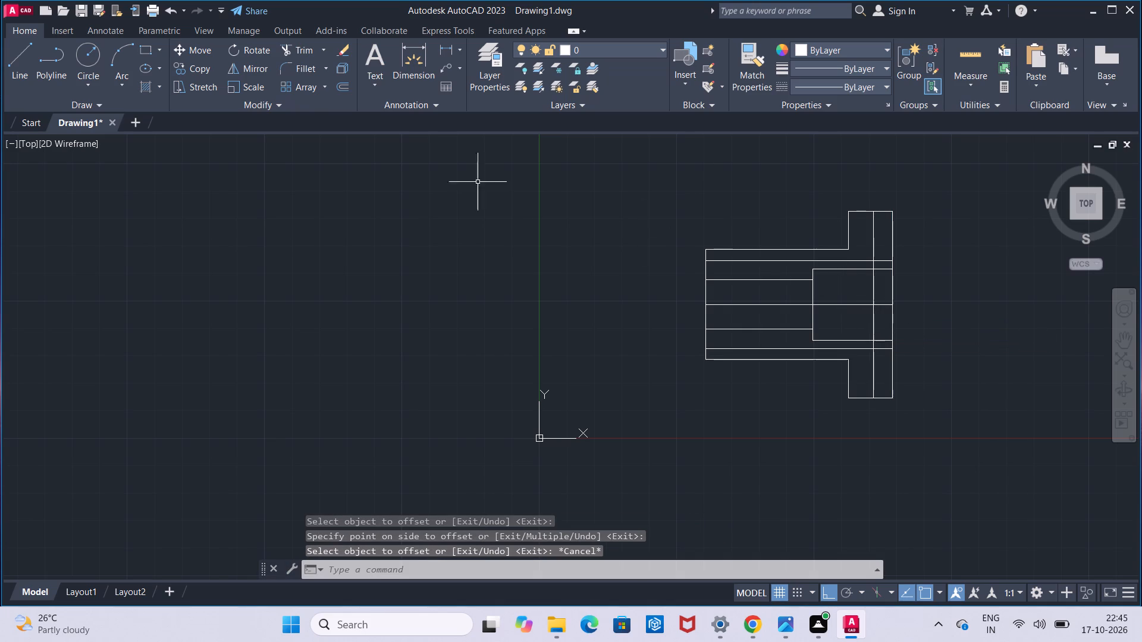
Trim both 16-unit offset lines left of the new 7-unit vertical line, and that vertical line's ends beyond them.
{"action": "left_click", "coordinate": [311, 51]}
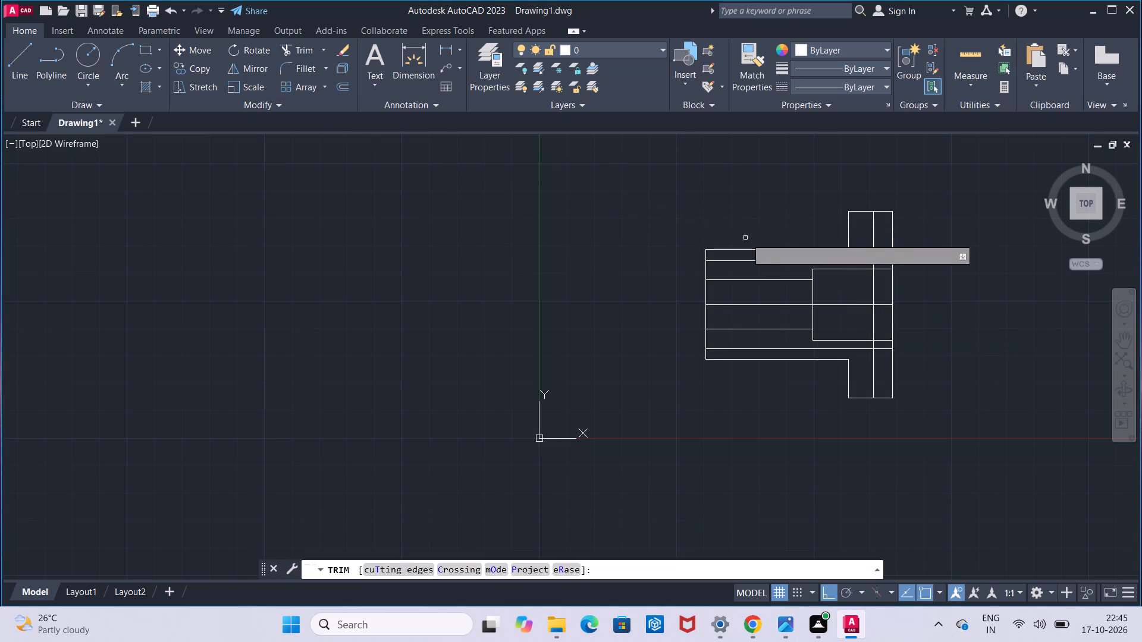
{"action": "left_click", "coordinate": [760, 259]}
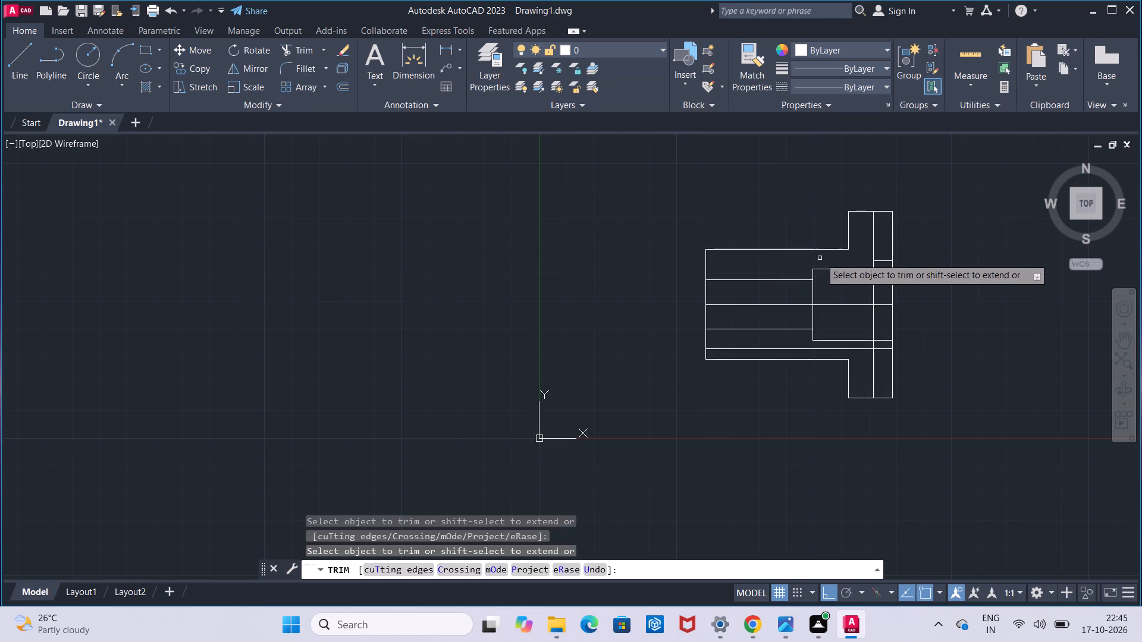
{"action": "left_click", "coordinate": [875, 252]}
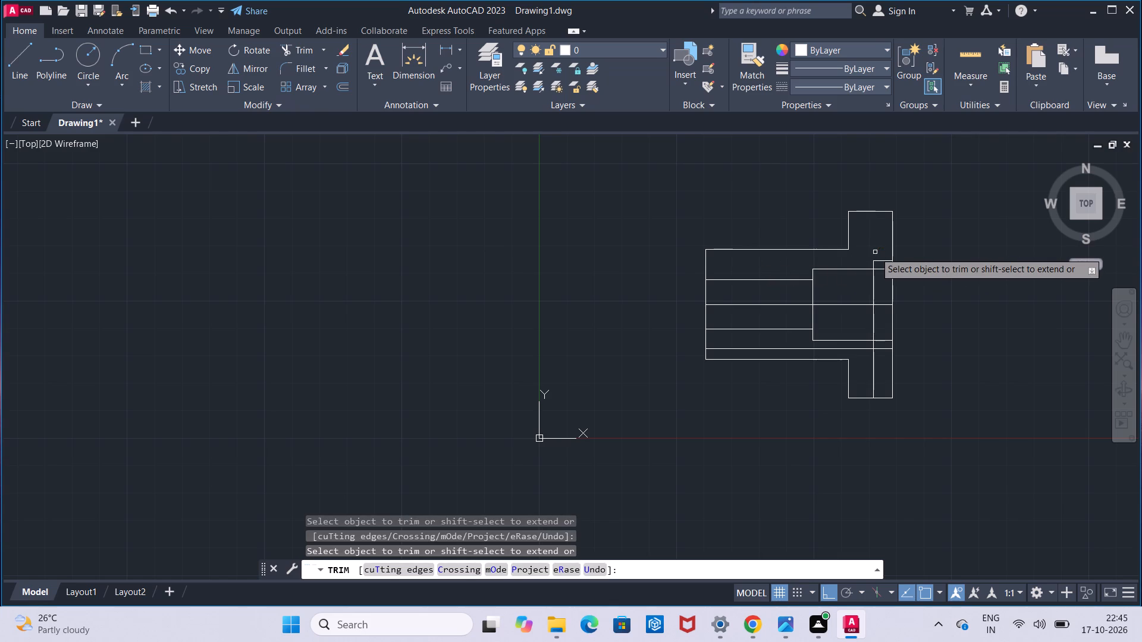
{"action": "left_click", "coordinate": [815, 347]}
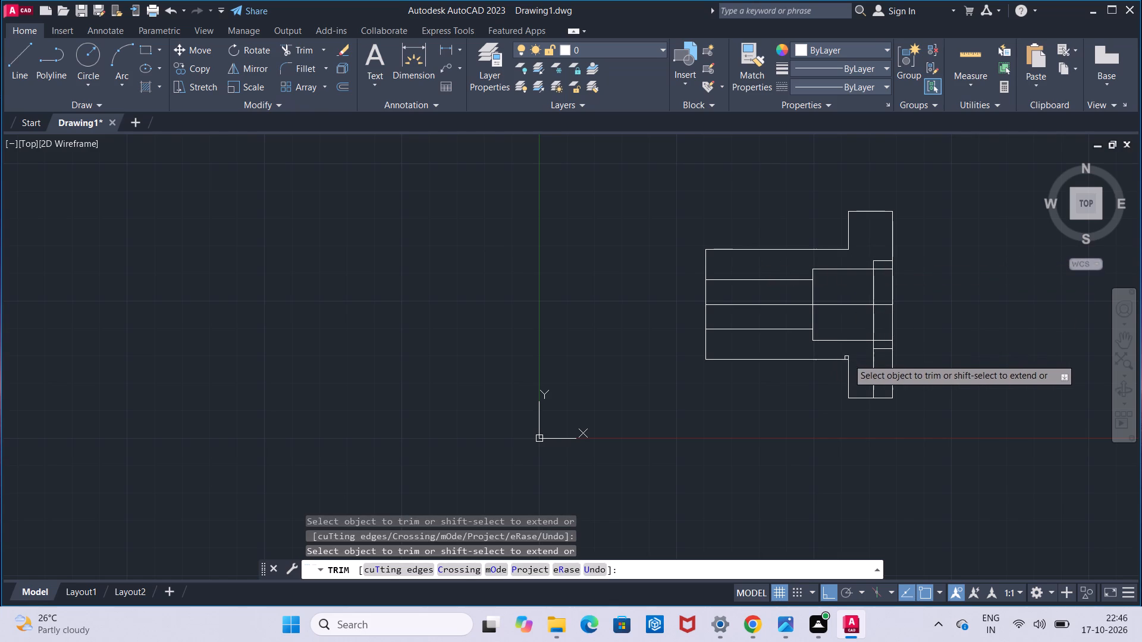
{"action": "left_click", "coordinate": [872, 366]}
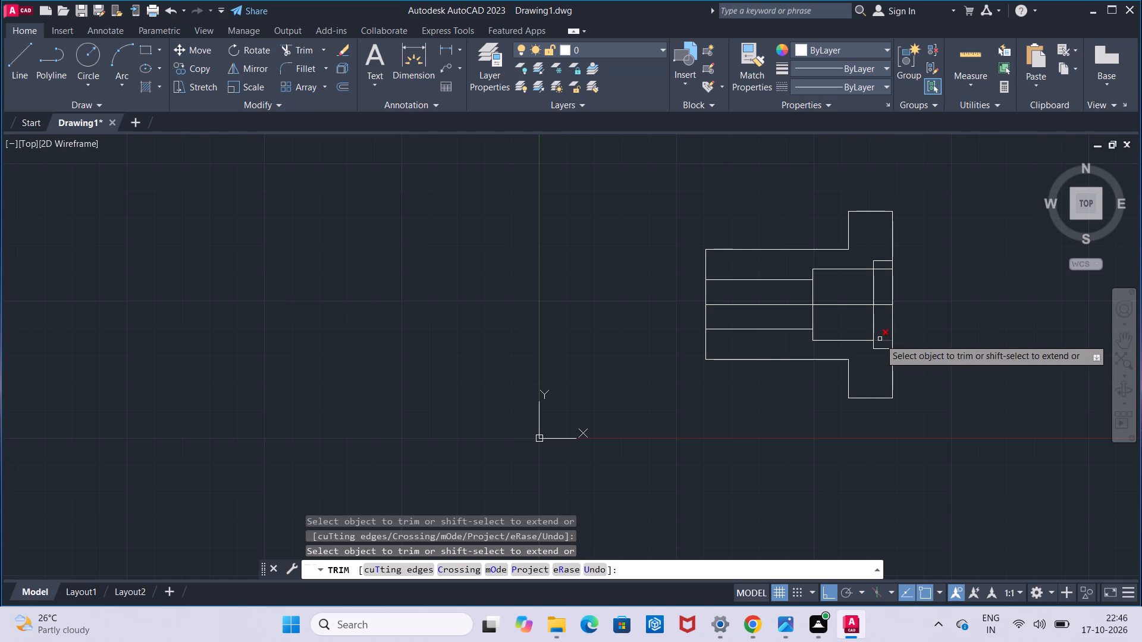
Trim the lower and upper 13-unit offset lines between the 7-unit vertical line and the part's right edge.
{"action": "left_click", "coordinate": [880, 339]}
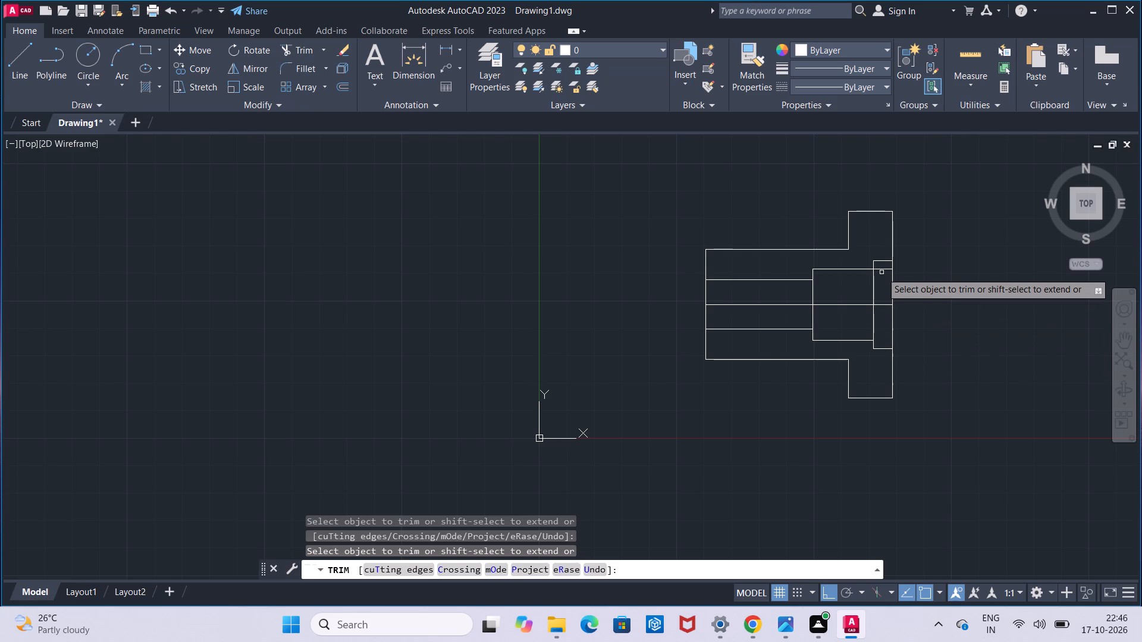
{"action": "left_click", "coordinate": [883, 269]}
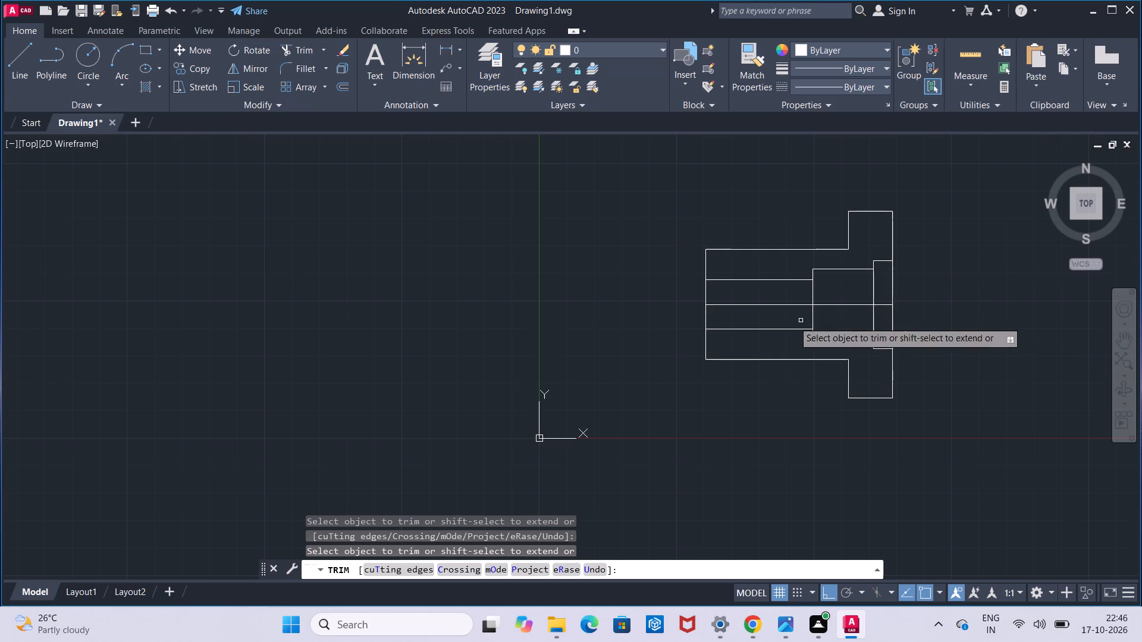
{"action": "key", "text": "Escape"}
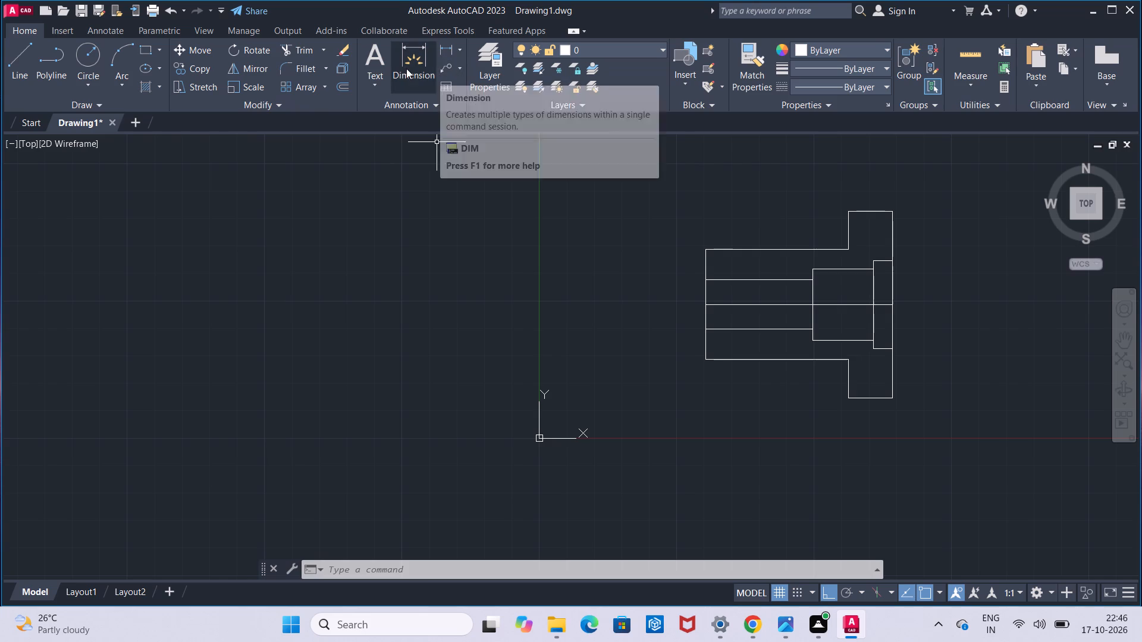
Fillet the upper and lower inner corners between the long body and the flange with radius 5.
{"action": "left_click", "coordinate": [315, 70]}
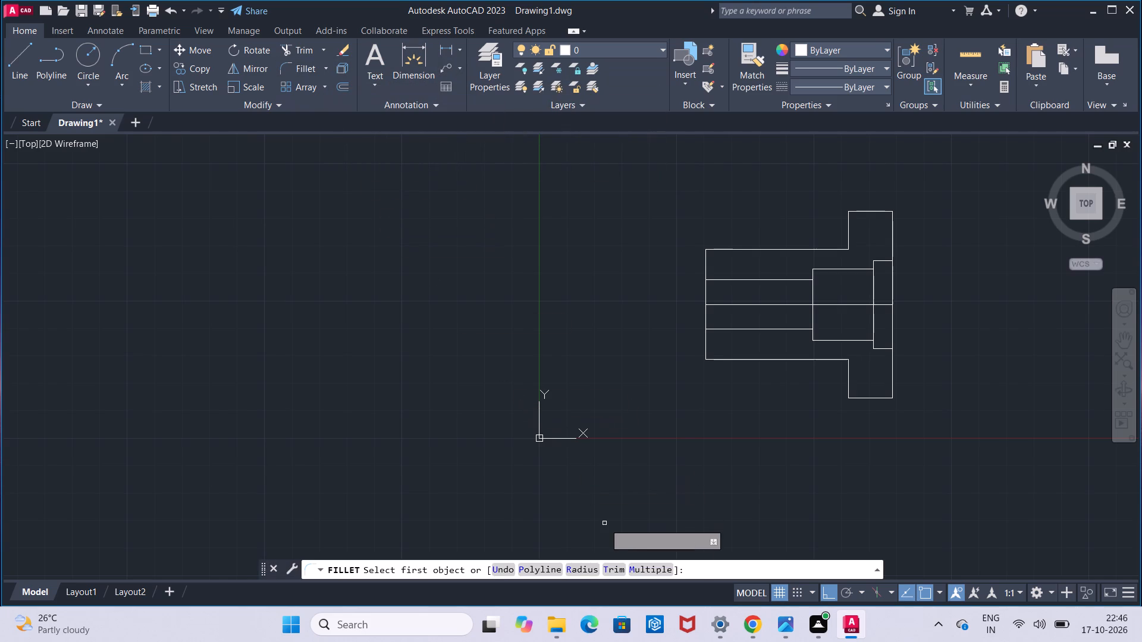
{"action": "left_click", "coordinate": [581, 574]}
{"action": "key", "text": "5"}
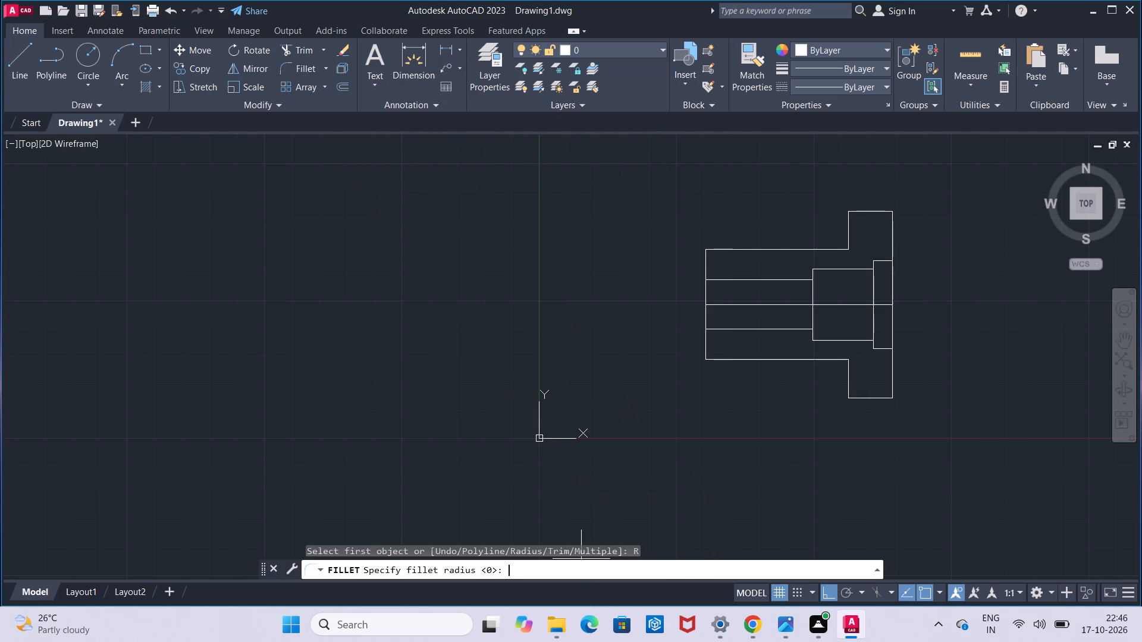
{"action": "key", "text": "Return"}
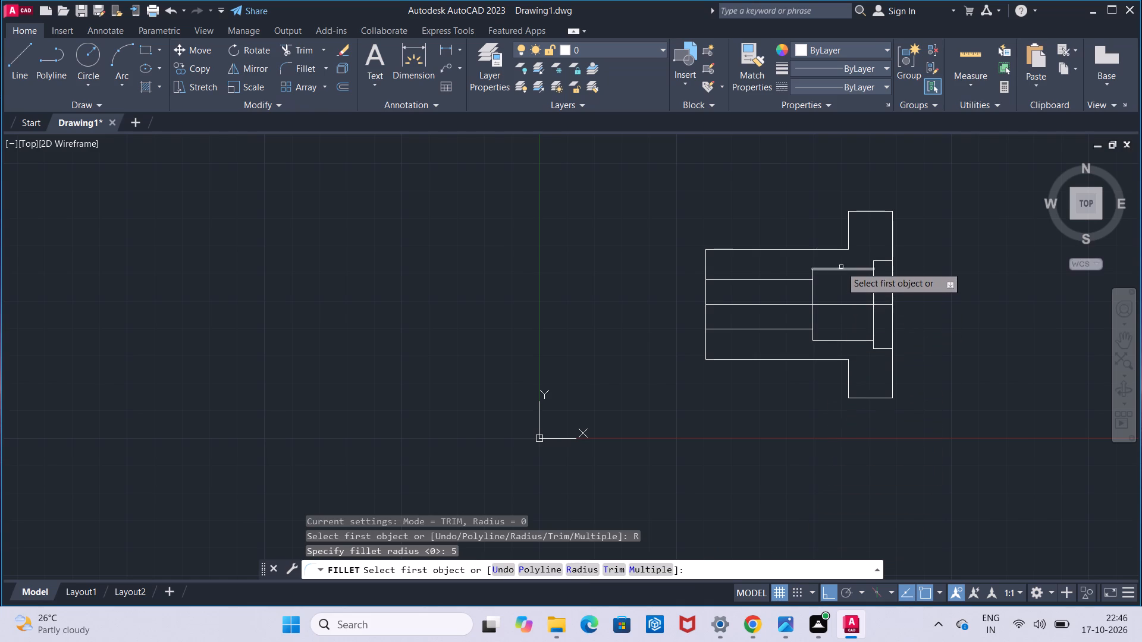
{"action": "left_click", "coordinate": [842, 250]}
{"action": "left_click", "coordinate": [848, 245]}
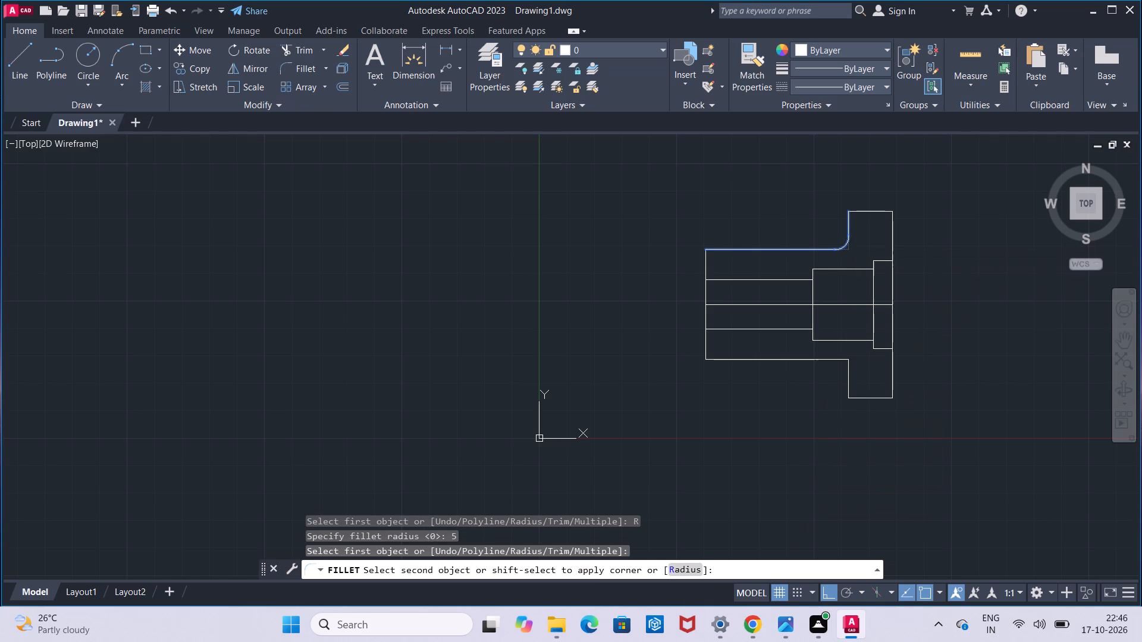
{"action": "left_click", "coordinate": [308, 74]}
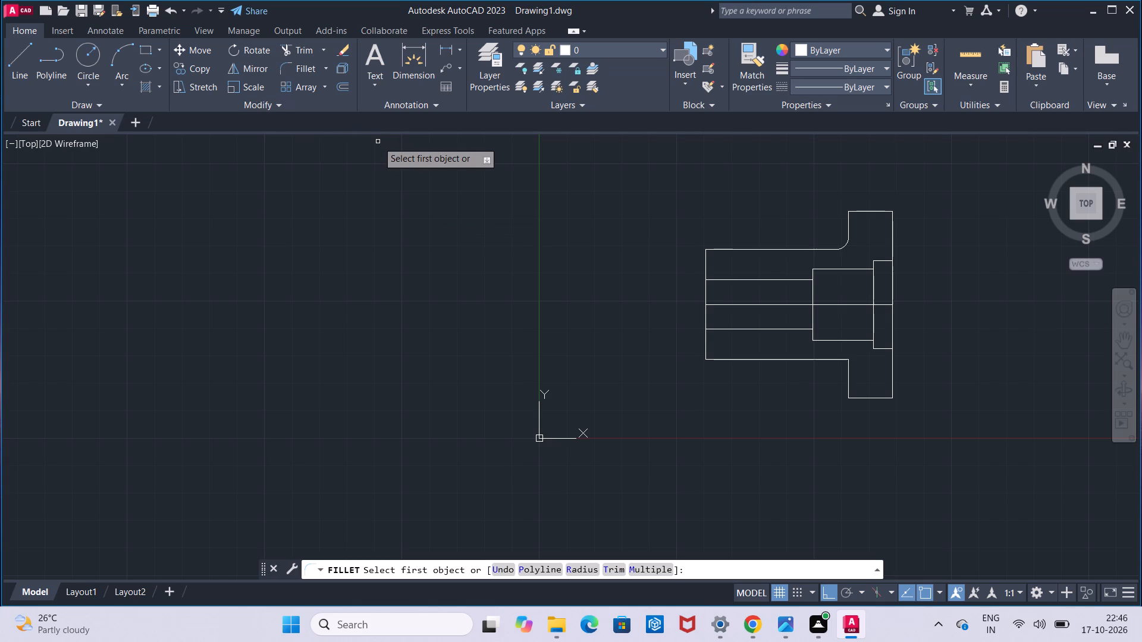
{"action": "left_click", "coordinate": [812, 360]}
{"action": "left_click", "coordinate": [847, 367]}
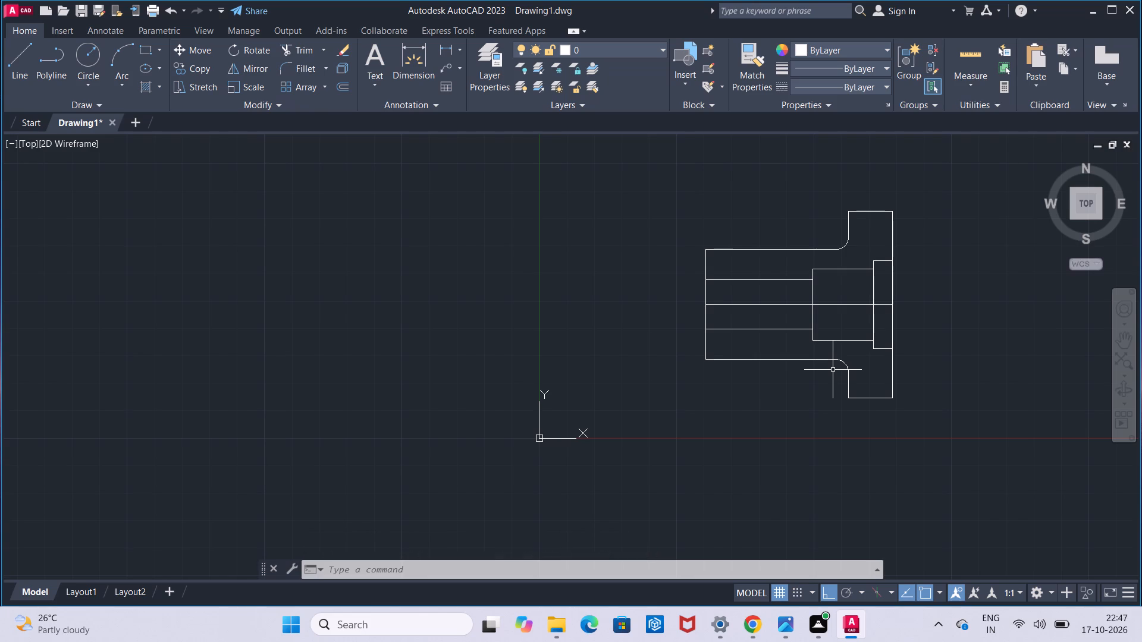
Chamfer both upper corners of the flange with a length of 2 and an angle of 45 degrees.
{"action": "scroll", "coordinate": [876, 292], "scroll_direction": "up", "scroll_amount": 1}
{"action": "scroll", "coordinate": [876, 292], "scroll_direction": "down", "scroll_amount": 1}
{"action": "middle_click_drag", "start_coordinate": [876, 292], "coordinate": [873, 310]}
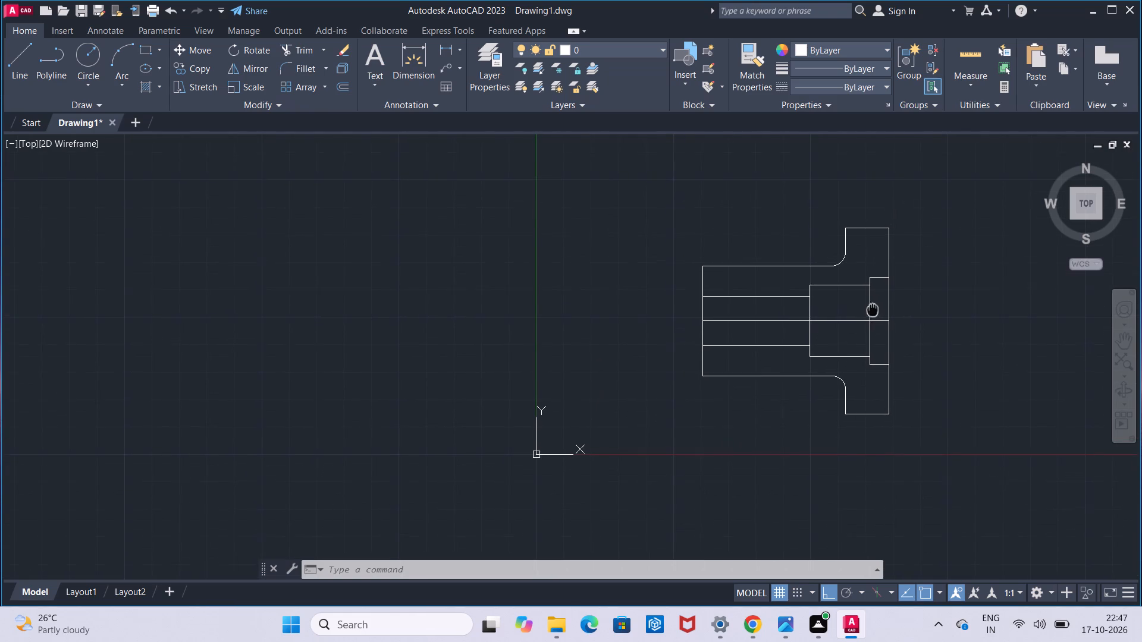
{"action": "middle_click_drag", "start_coordinate": [873, 310], "coordinate": [873, 310]}
{"action": "left_click", "coordinate": [324, 64]}
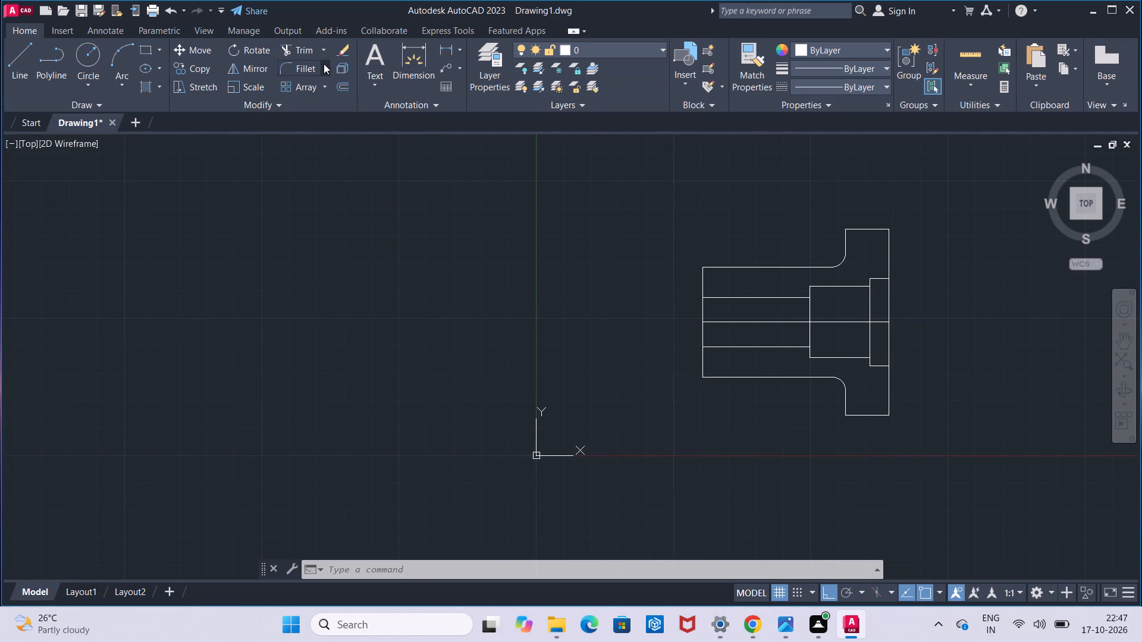
{"action": "left_click", "coordinate": [326, 112]}
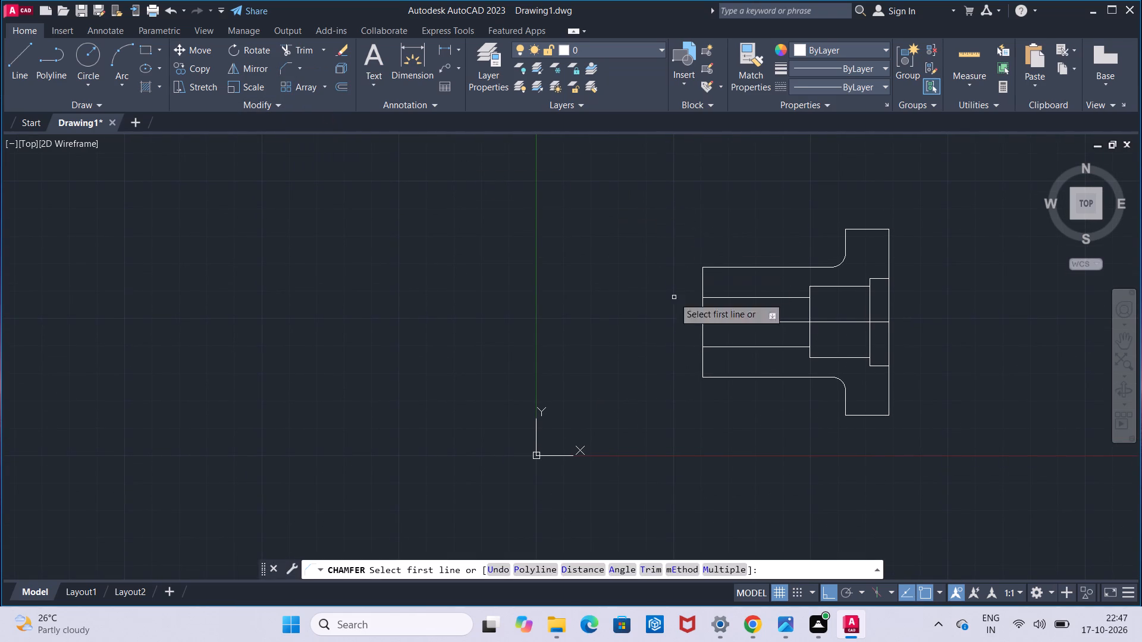
{"action": "left_click", "coordinate": [616, 564]}
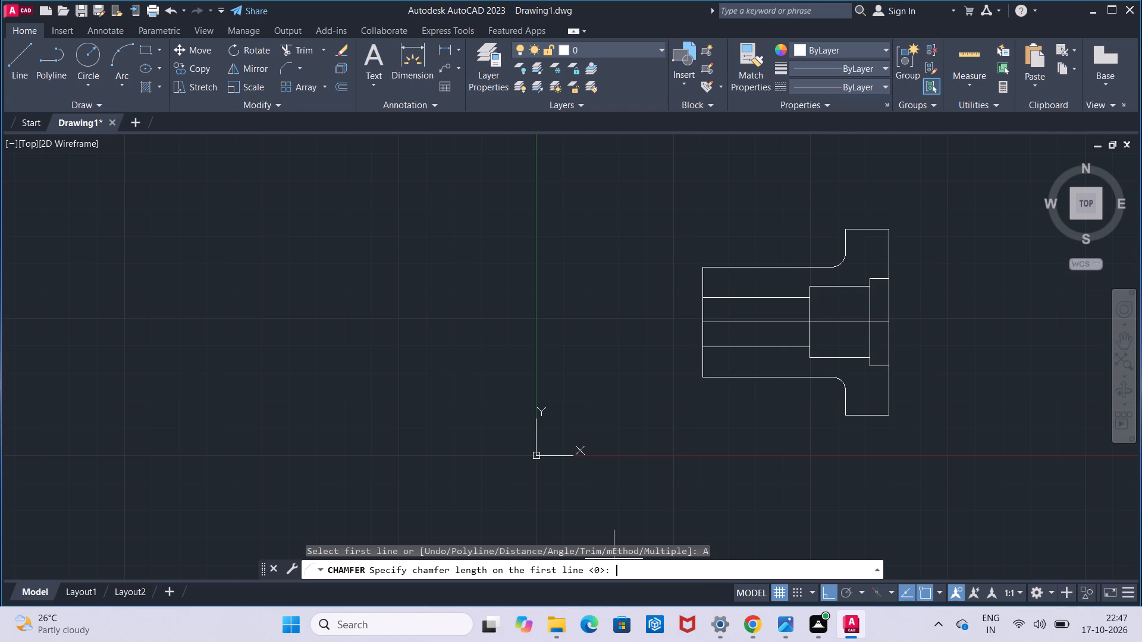
{"action": "key", "text": "2"}
{"action": "key", "text": "Return"}
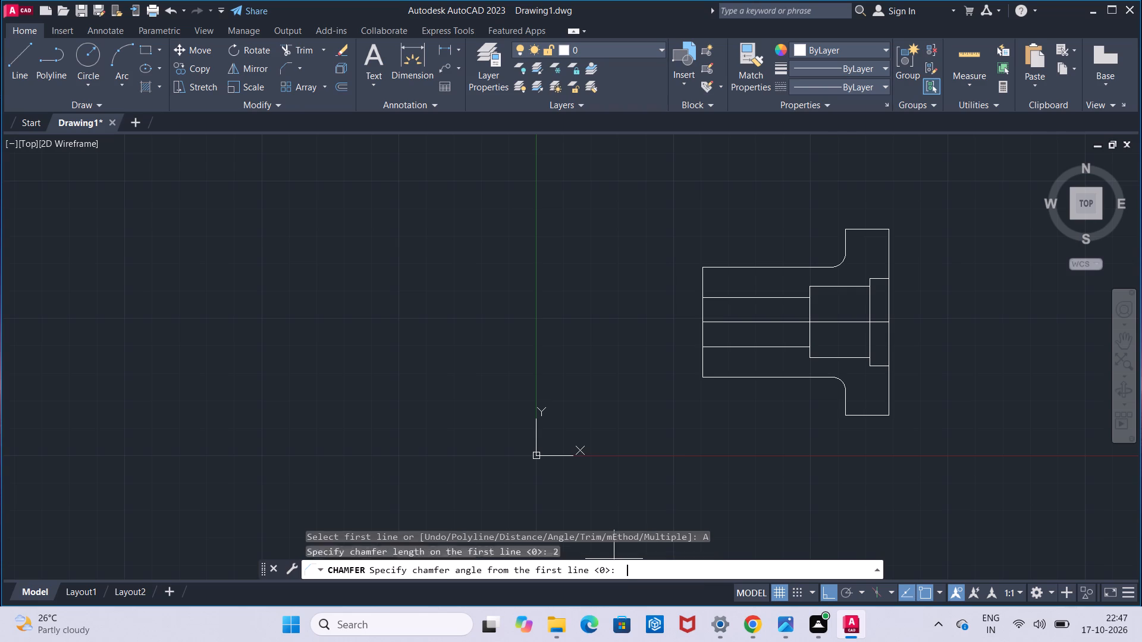
{"action": "type", "text": "45"}
{"action": "key", "text": "Return"}
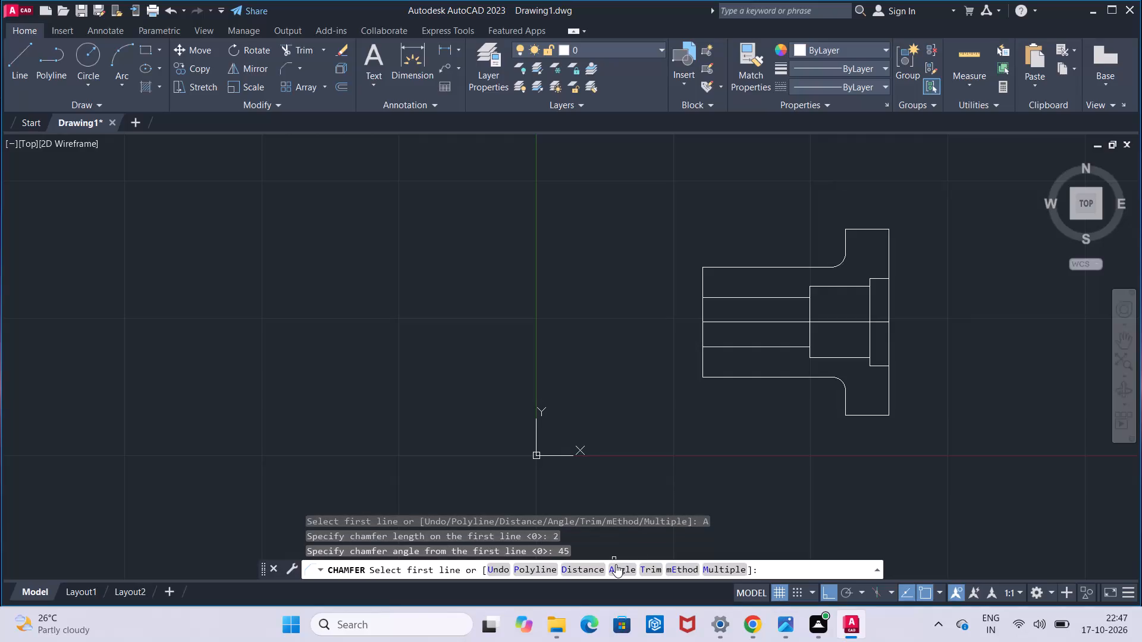
{"action": "left_click", "coordinate": [845, 245]}
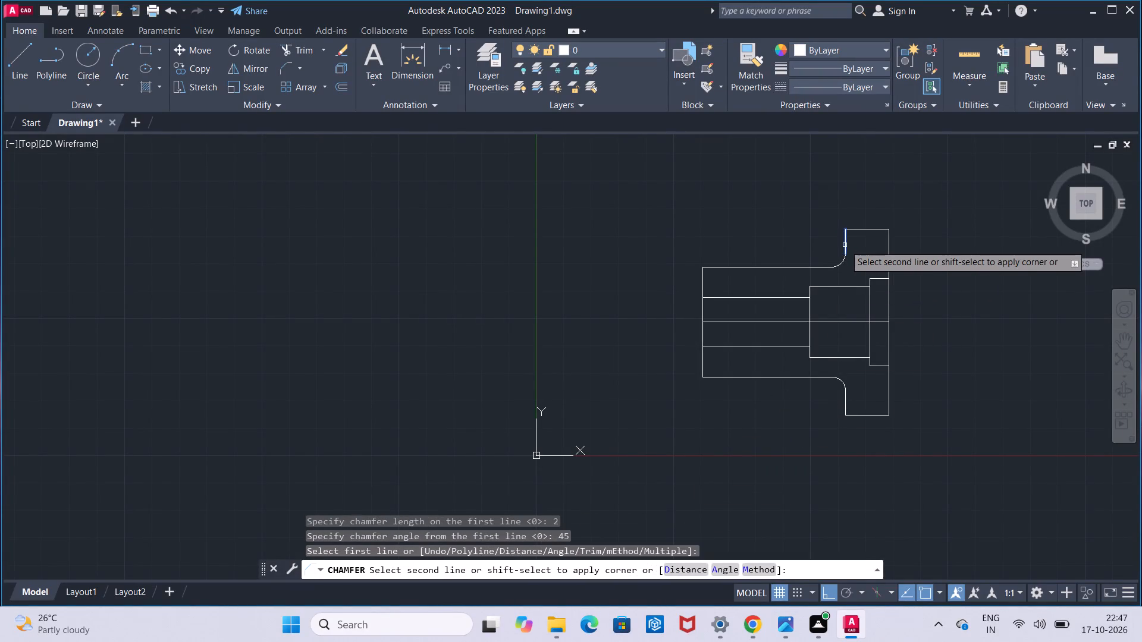
{"action": "left_click", "coordinate": [852, 229]}
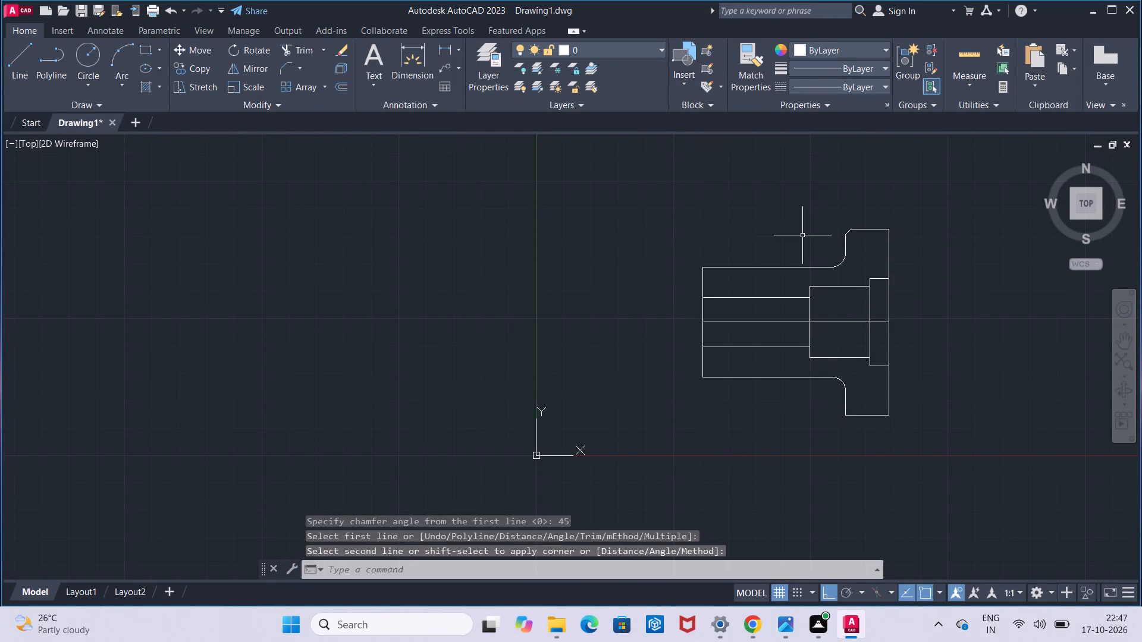
{"action": "left_click", "coordinate": [291, 71]}
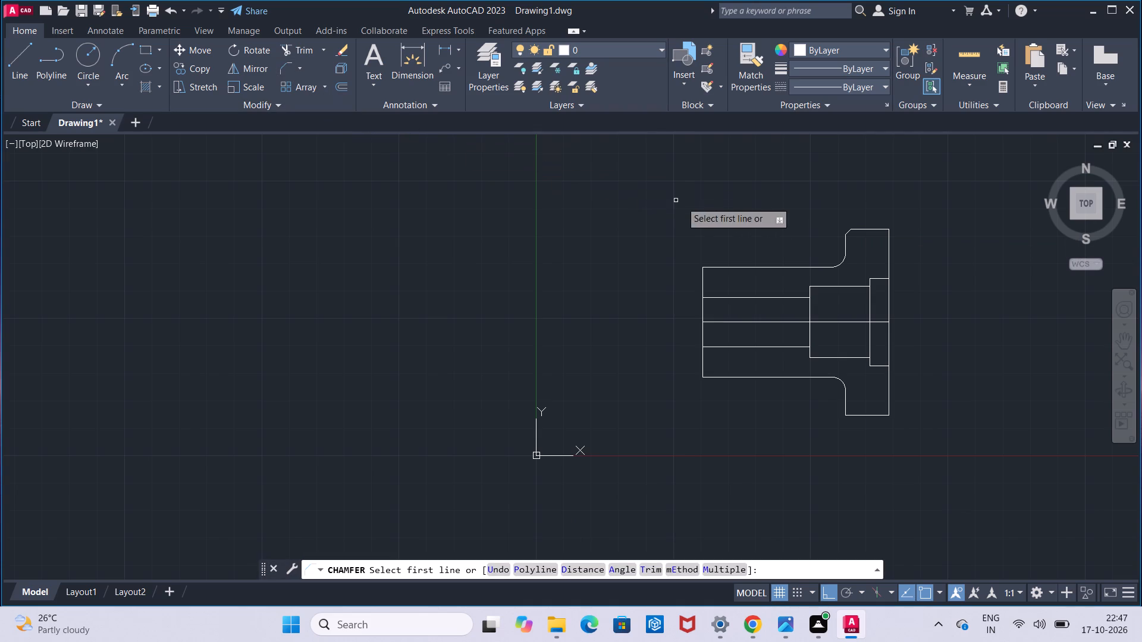
{"action": "left_click", "coordinate": [880, 229]}
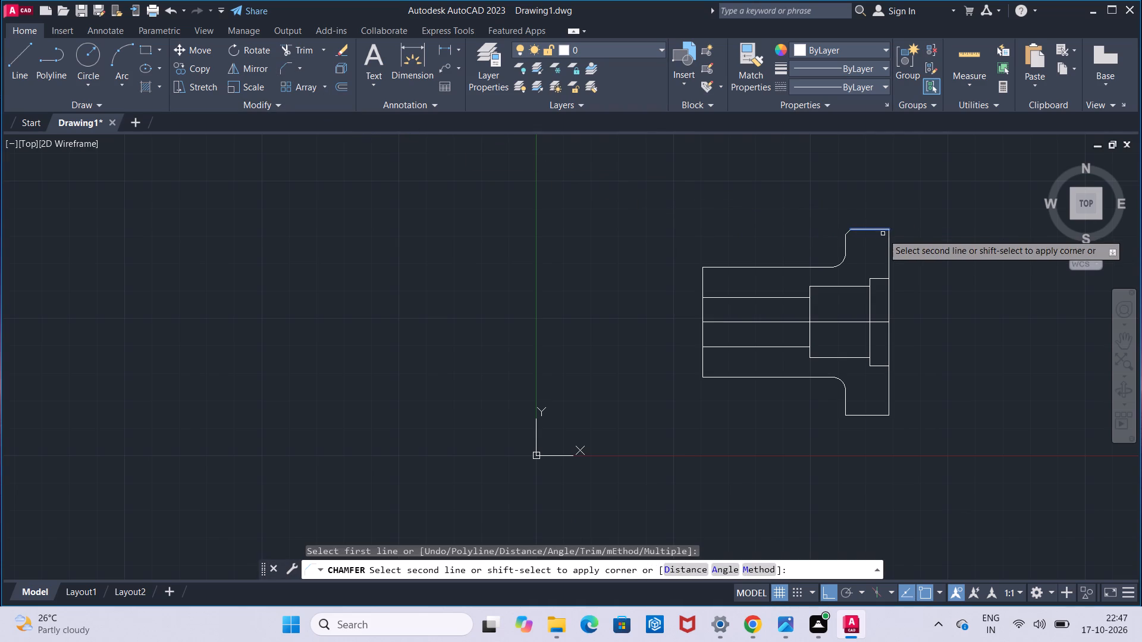
{"action": "left_click", "coordinate": [887, 238]}
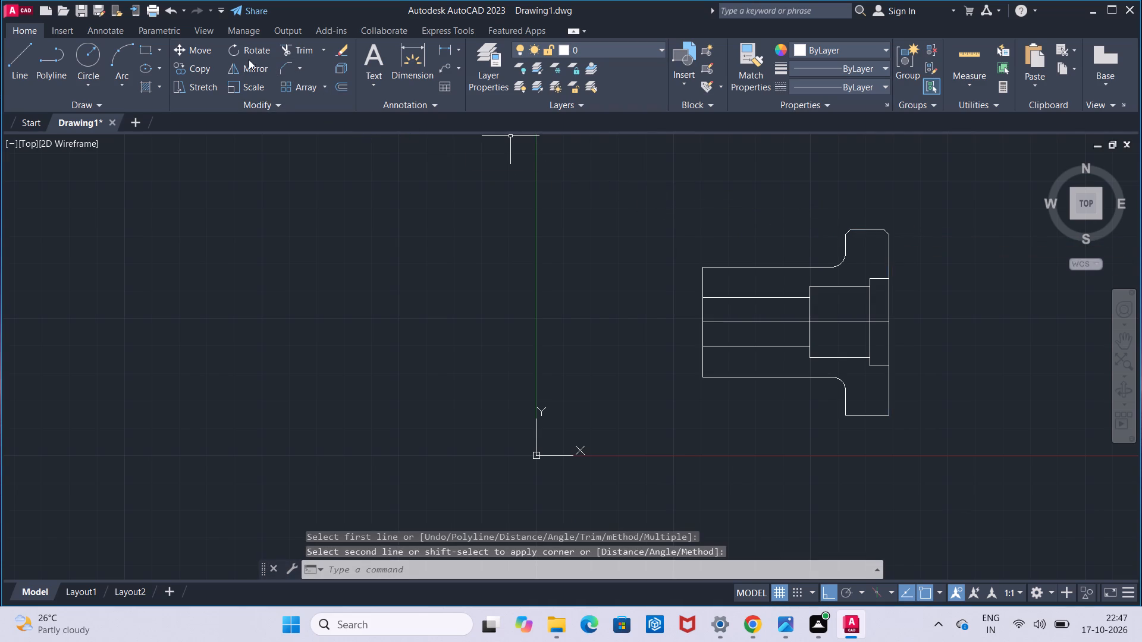
Chamfer both lower corners of the flange using the same 2-unit, 45-degree setting as the upper corners.
{"action": "left_click", "coordinate": [287, 65]}
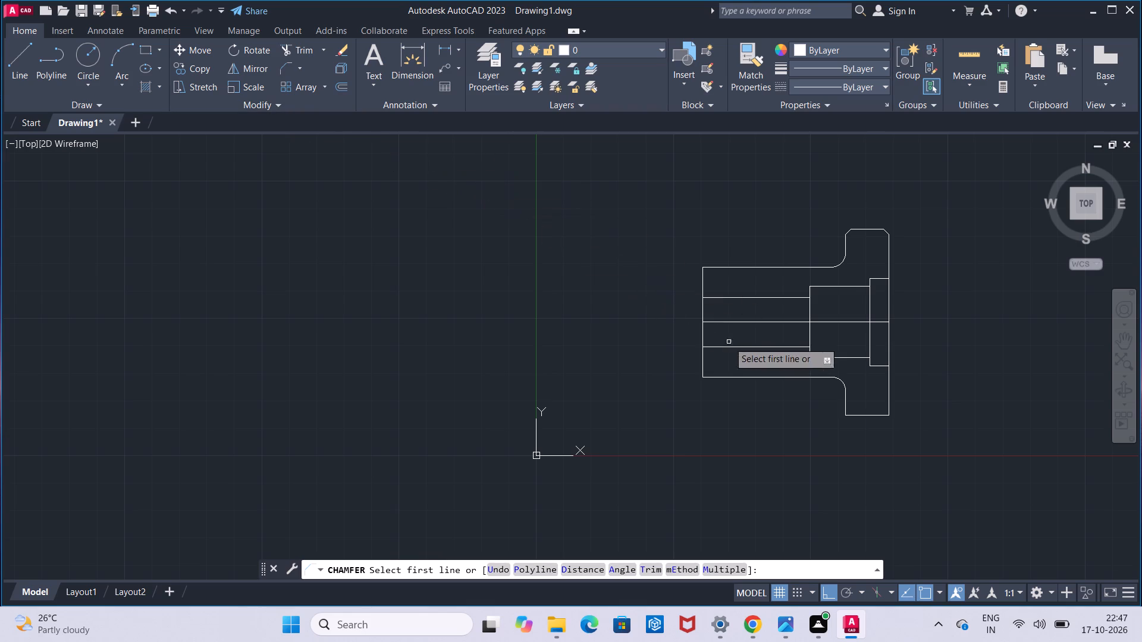
{"action": "left_click", "coordinate": [846, 406]}
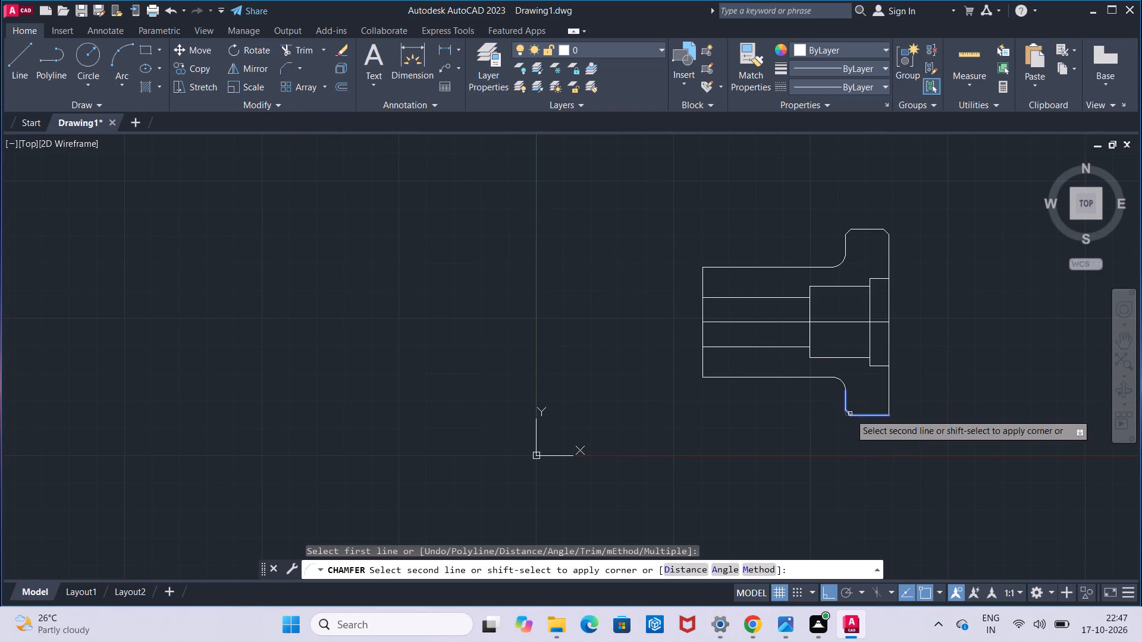
{"action": "left_click", "coordinate": [850, 414]}
{"action": "left_click", "coordinate": [283, 63]}
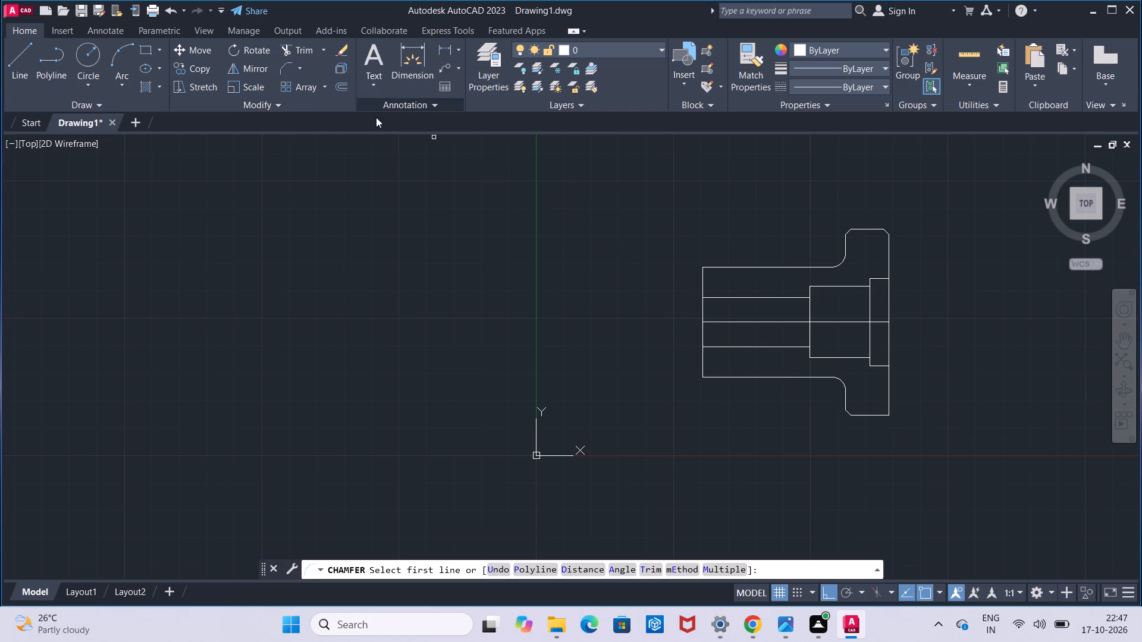
{"action": "left_click", "coordinate": [889, 388]}
{"action": "left_click", "coordinate": [879, 417]}
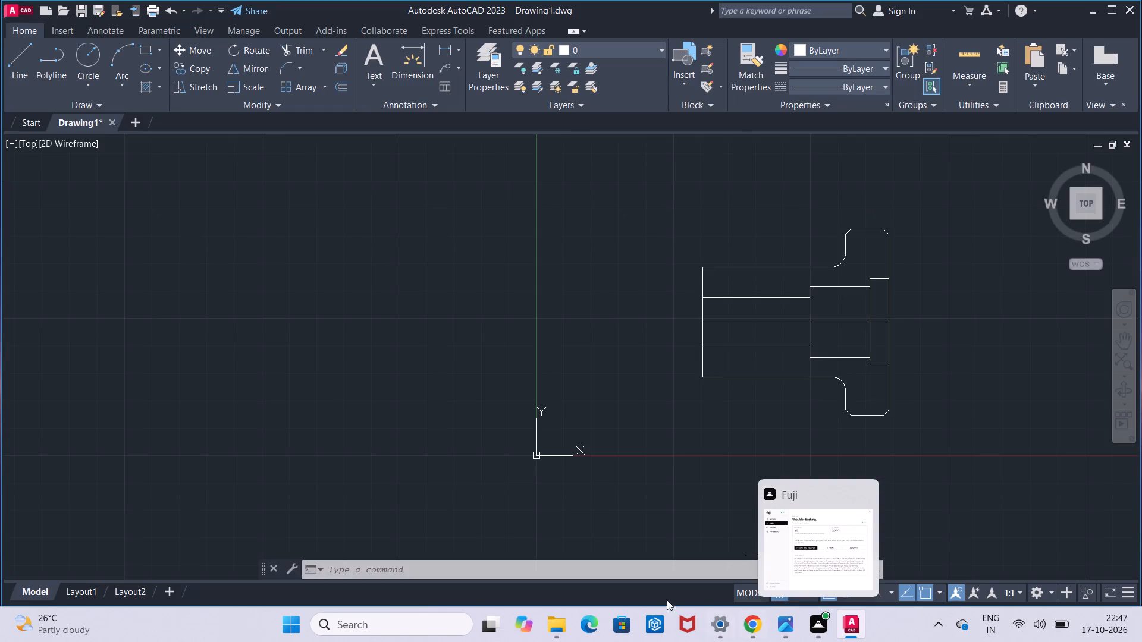
Hatch the solid wall regions above and below the bore with the ANSI31 pattern.
{"action": "left_click", "coordinate": [142, 89]}
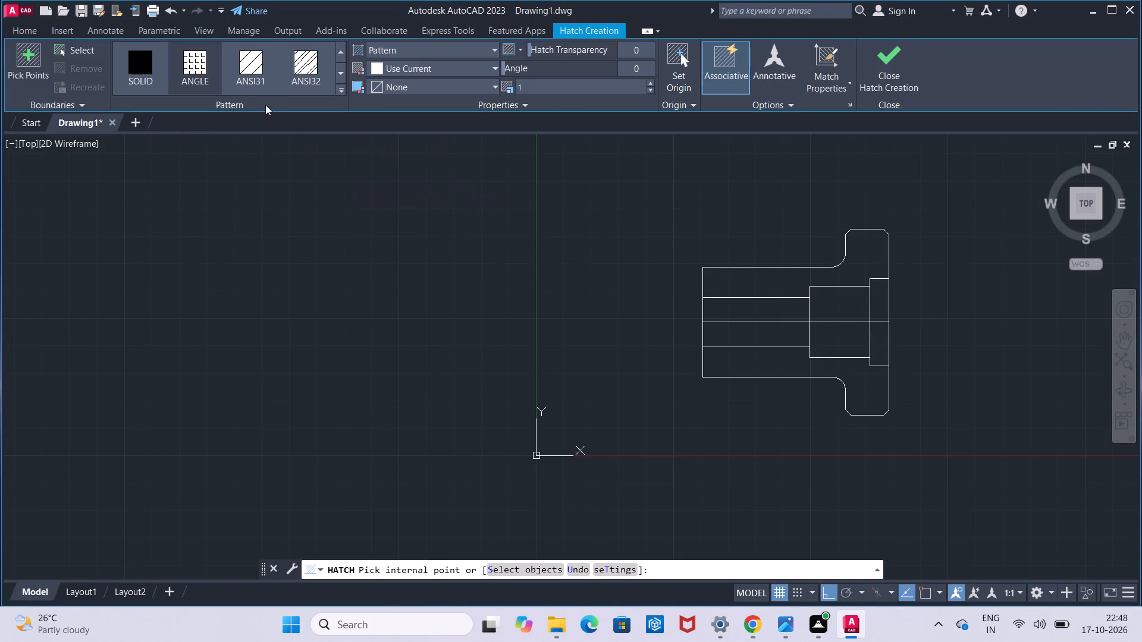
{"action": "left_click", "coordinate": [254, 64]}
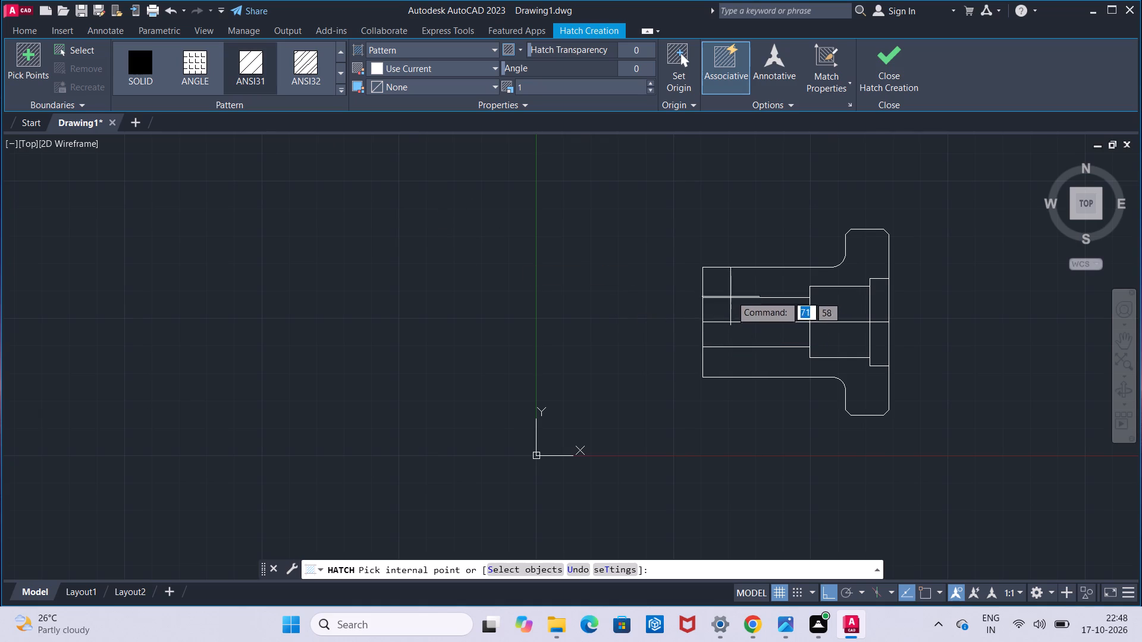
{"action": "left_click", "coordinate": [735, 289]}
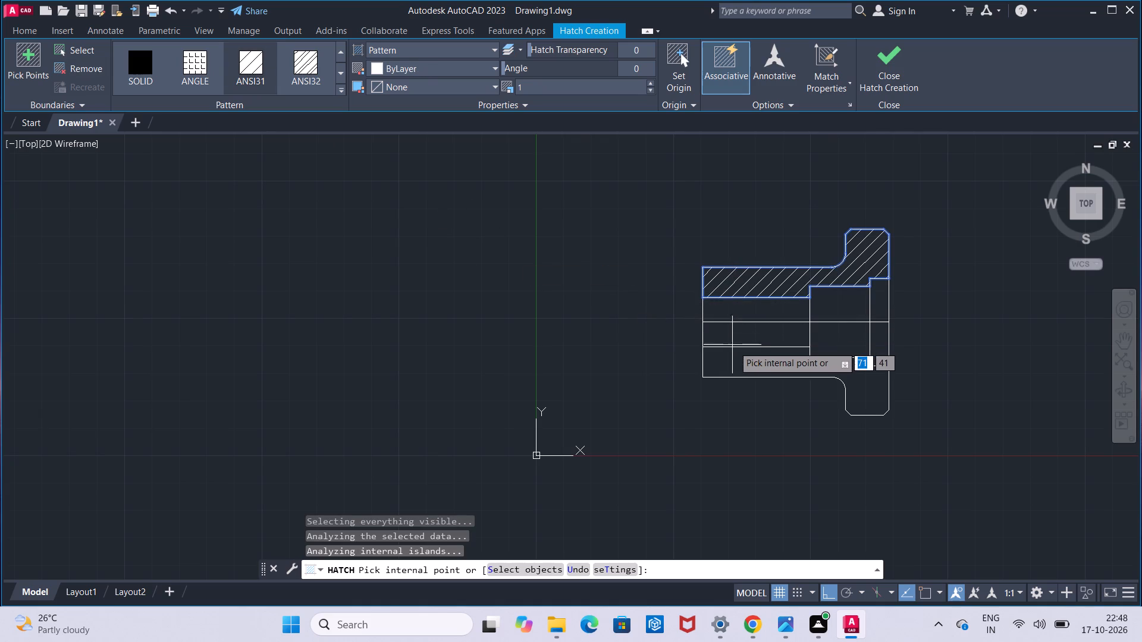
{"action": "left_click", "coordinate": [746, 356]}
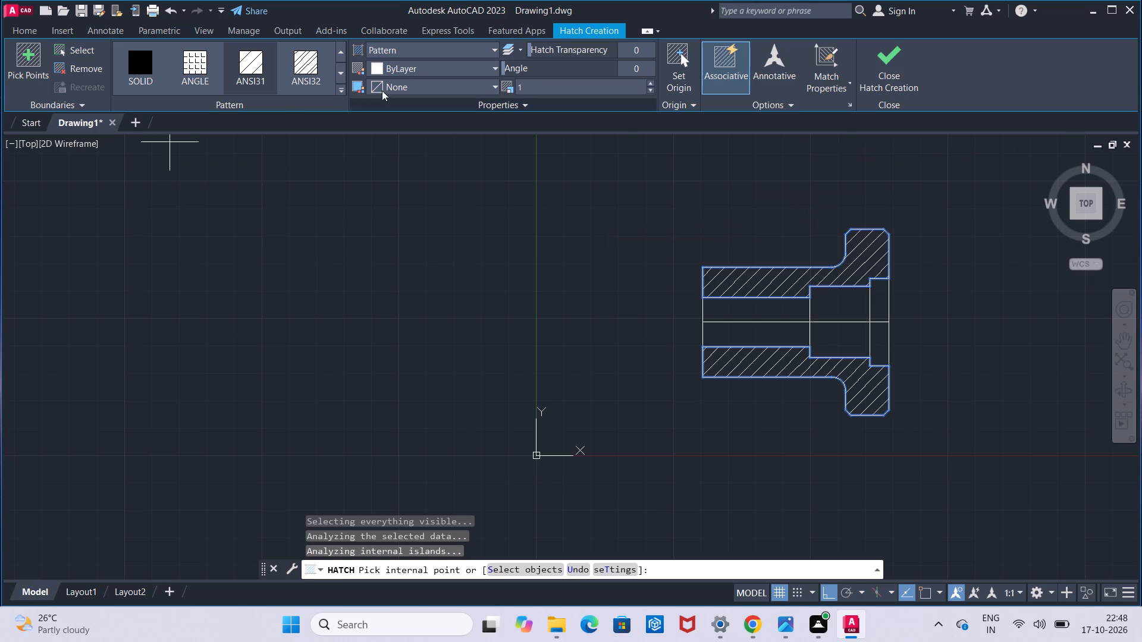
{"action": "left_click", "coordinate": [915, 75]}
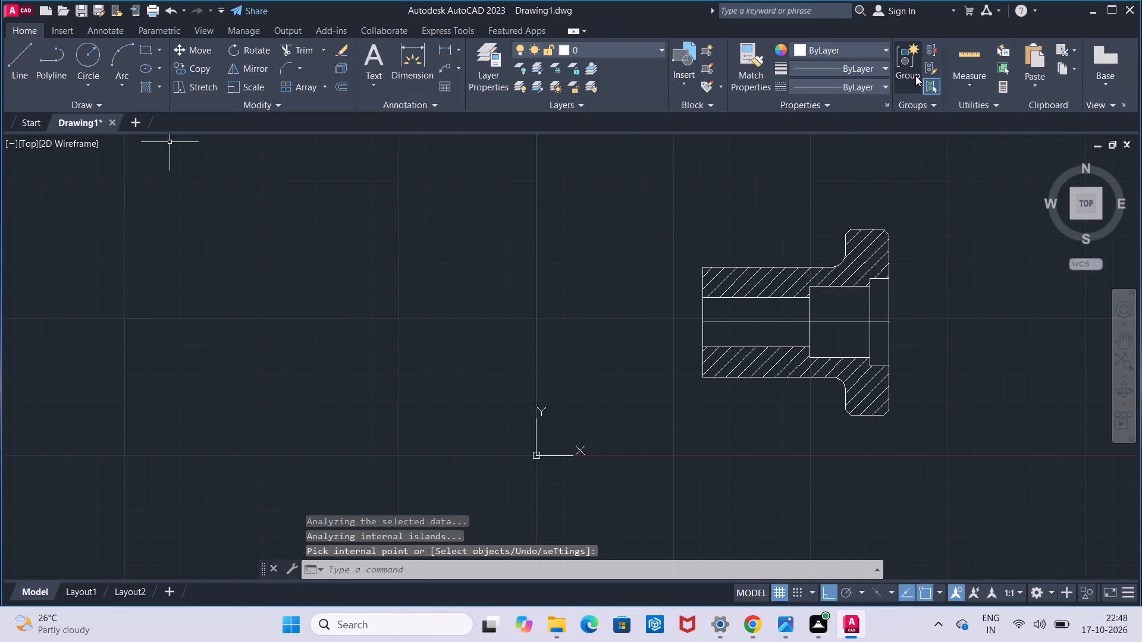
{"action": "key", "text": "Escape"}
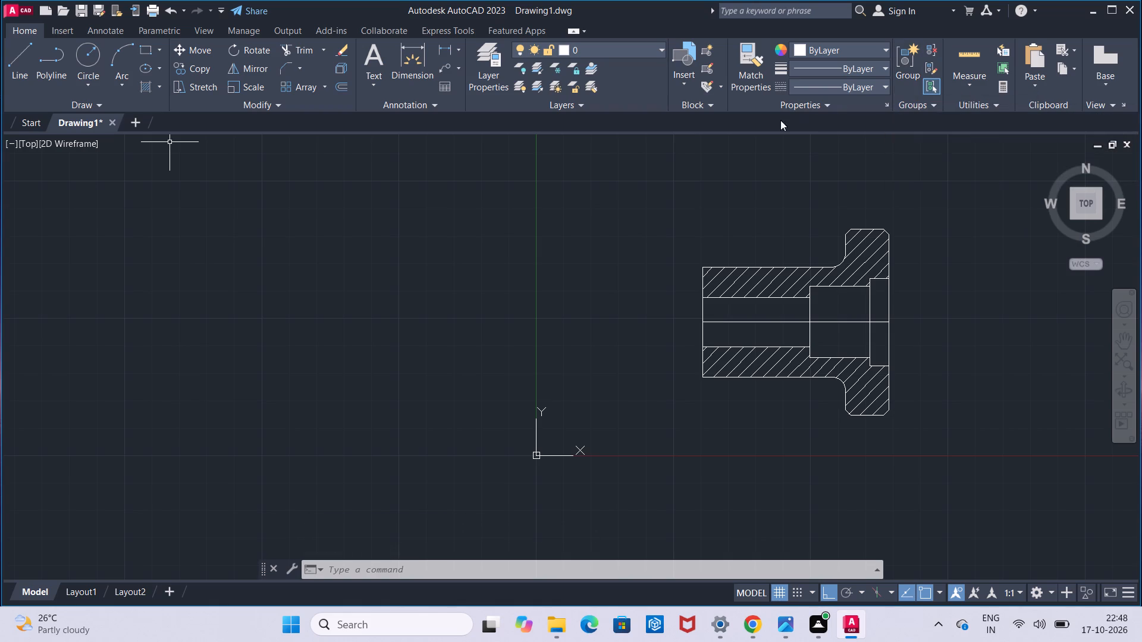
Move the whole hatched section view horizontally to the right to free space beside it.
{"action": "left_click", "coordinate": [631, 187]}
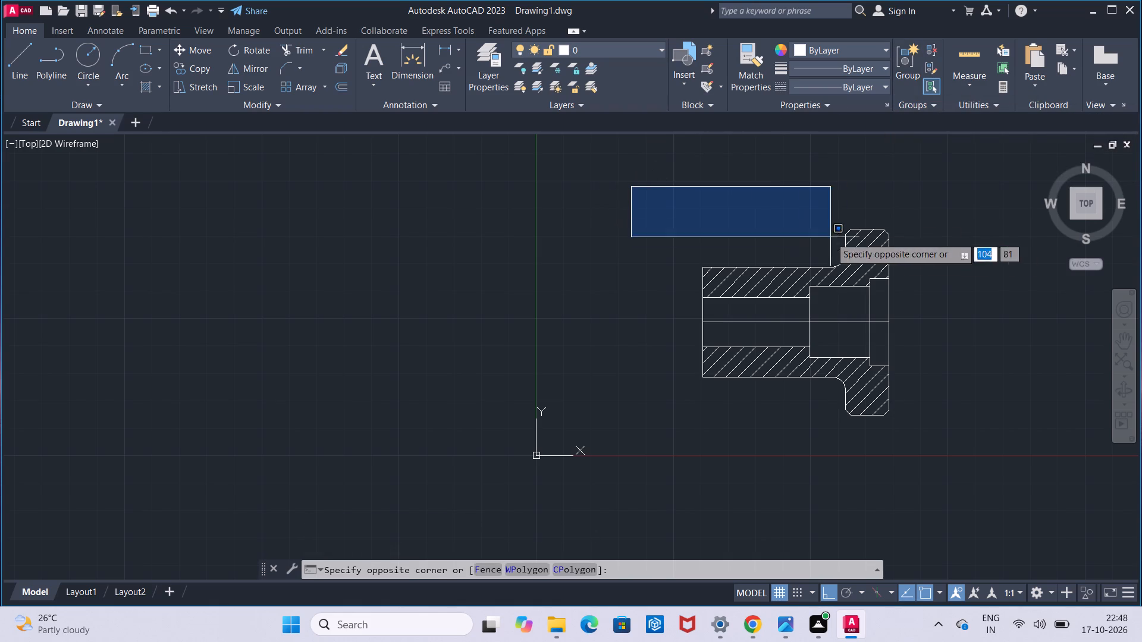
{"action": "left_click", "coordinate": [914, 424]}
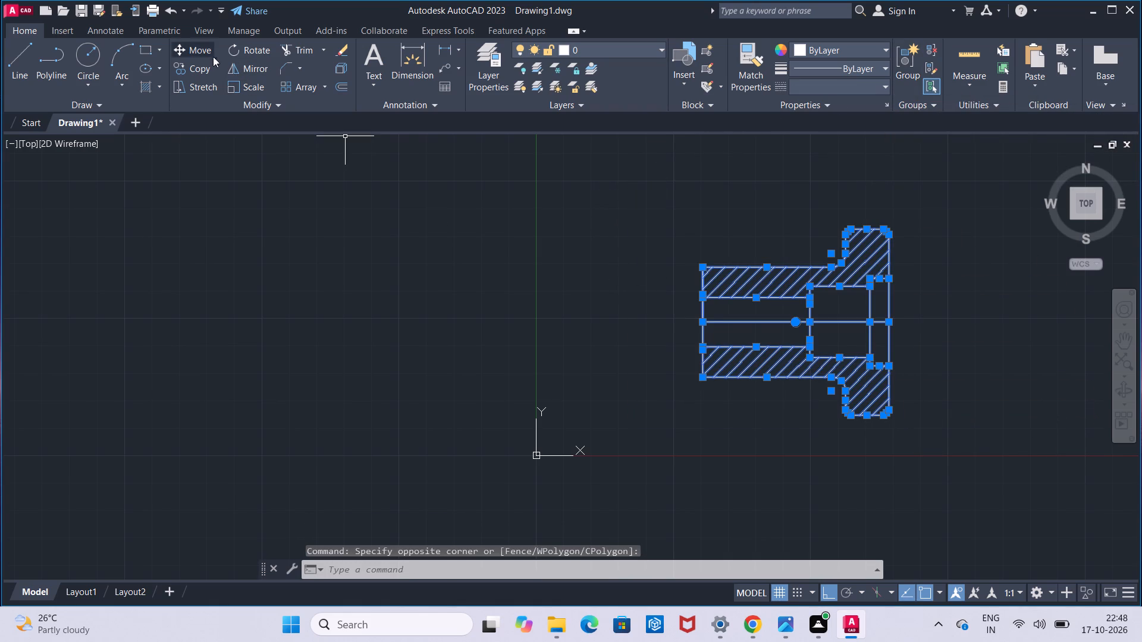
{"action": "left_click", "coordinate": [194, 46]}
{"action": "left_click", "coordinate": [775, 323]}
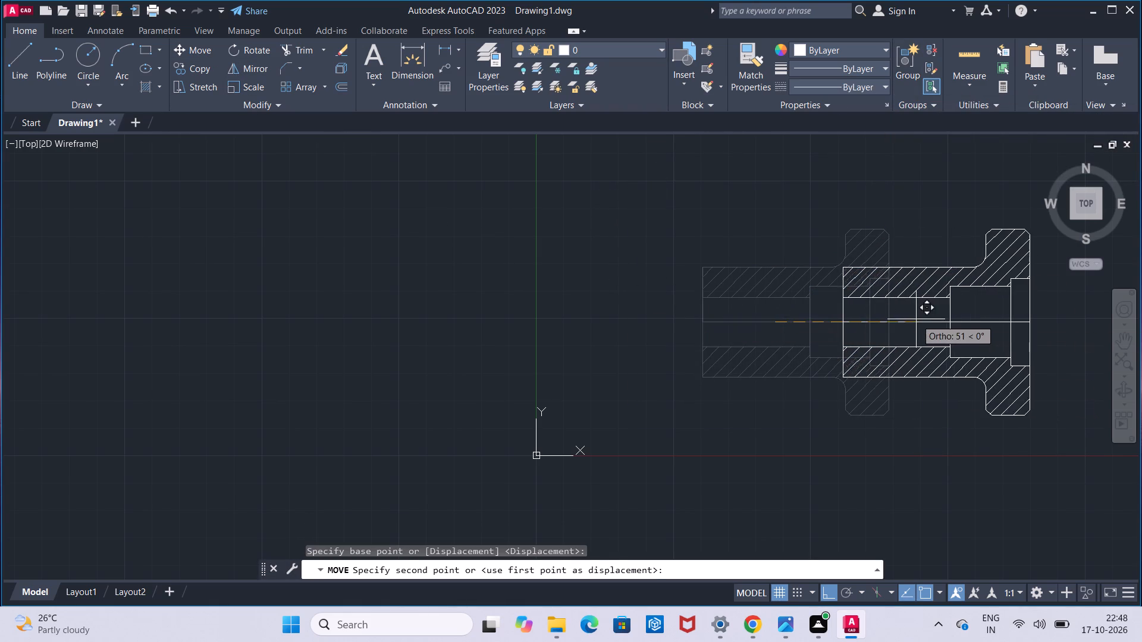
{"action": "left_click", "coordinate": [994, 313]}
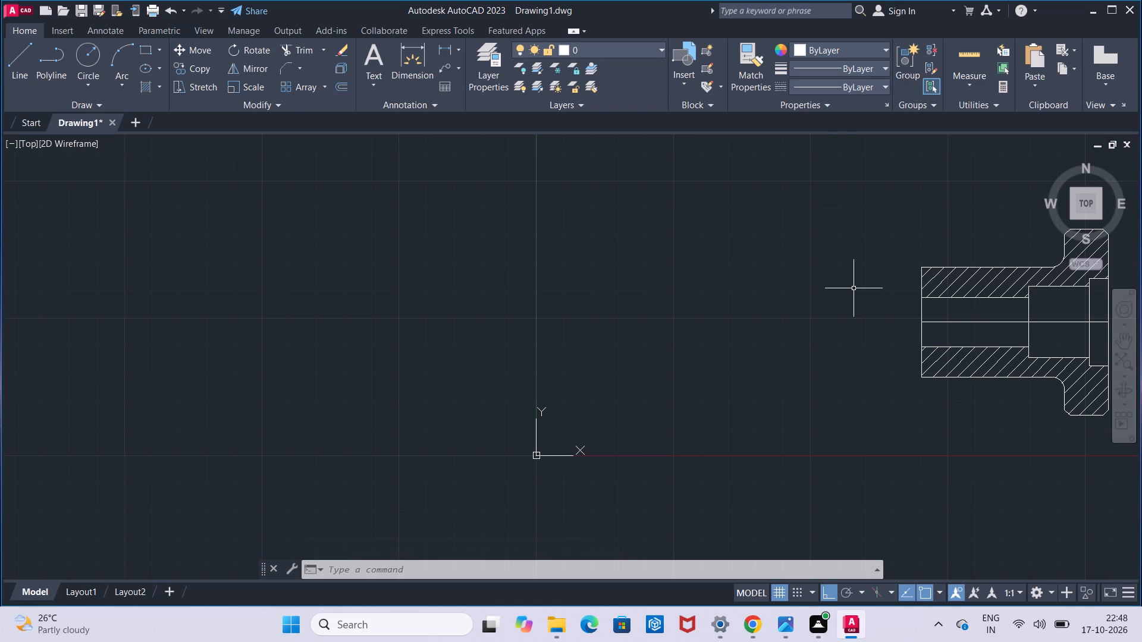
Measure the flange's right edge between its upper and lower chamfers with a trial linear dimension.
{"action": "middle_click_drag", "start_coordinate": [972, 312], "coordinate": [949, 322]}
{"action": "middle_click_drag", "start_coordinate": [877, 336], "coordinate": [829, 336]}
{"action": "middle_click_drag", "start_coordinate": [819, 336], "coordinate": [807, 335]}
{"action": "scroll", "coordinate": [847, 295], "scroll_direction": "down", "scroll_amount": 1}
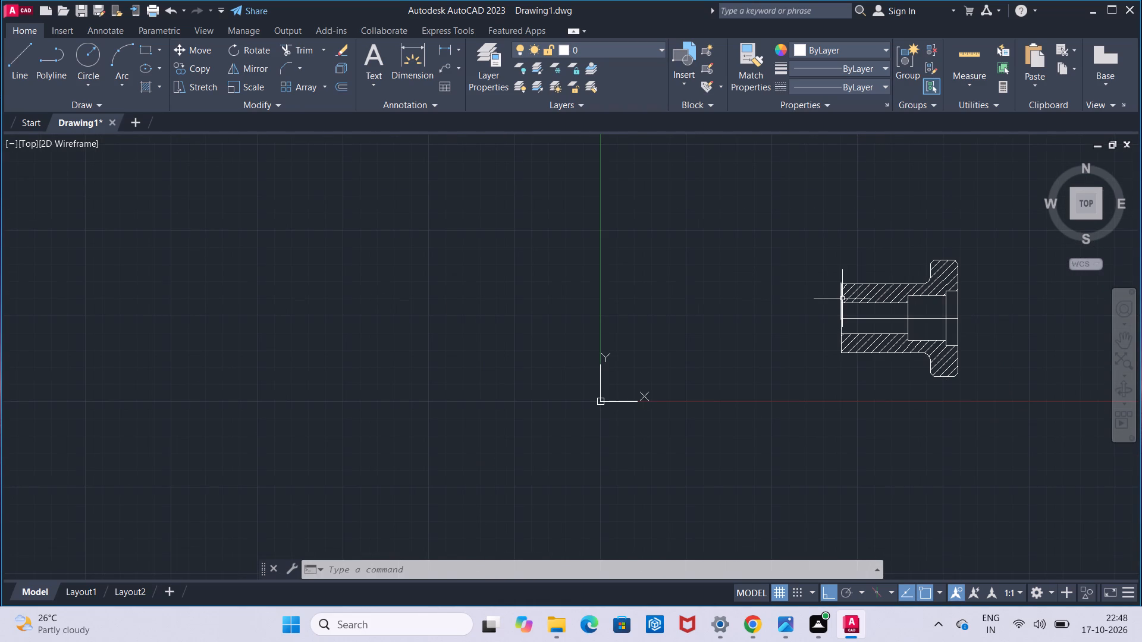
{"action": "scroll", "coordinate": [842, 298], "scroll_direction": "up", "scroll_amount": 1}
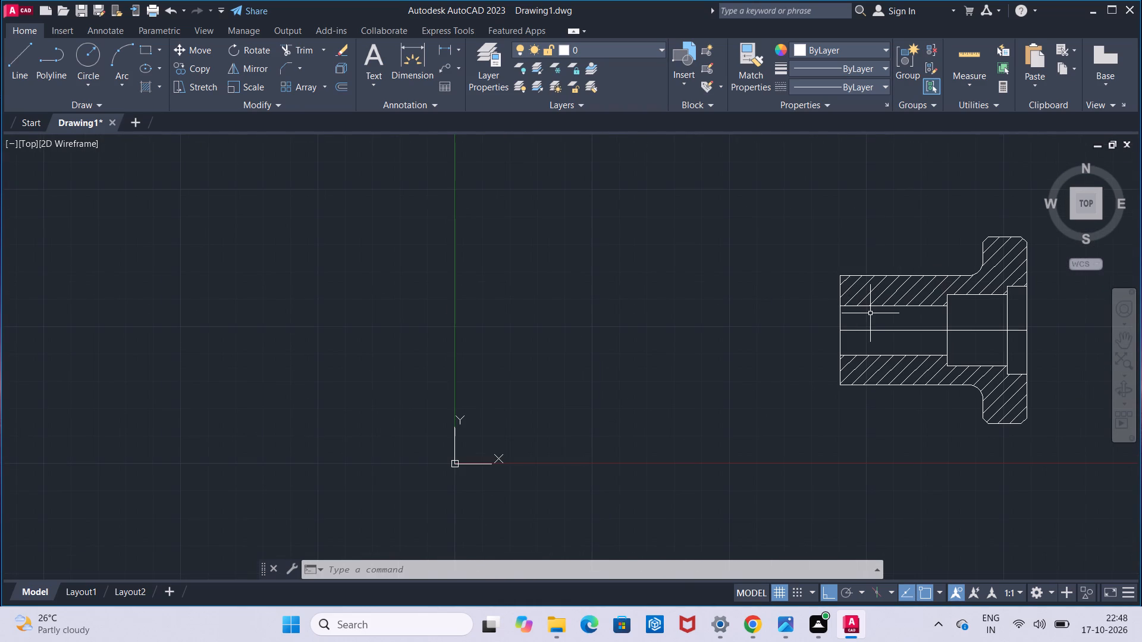
{"action": "middle_click_drag", "start_coordinate": [871, 313], "coordinate": [854, 313]}
{"action": "middle_click_drag", "start_coordinate": [833, 313], "coordinate": [784, 310]}
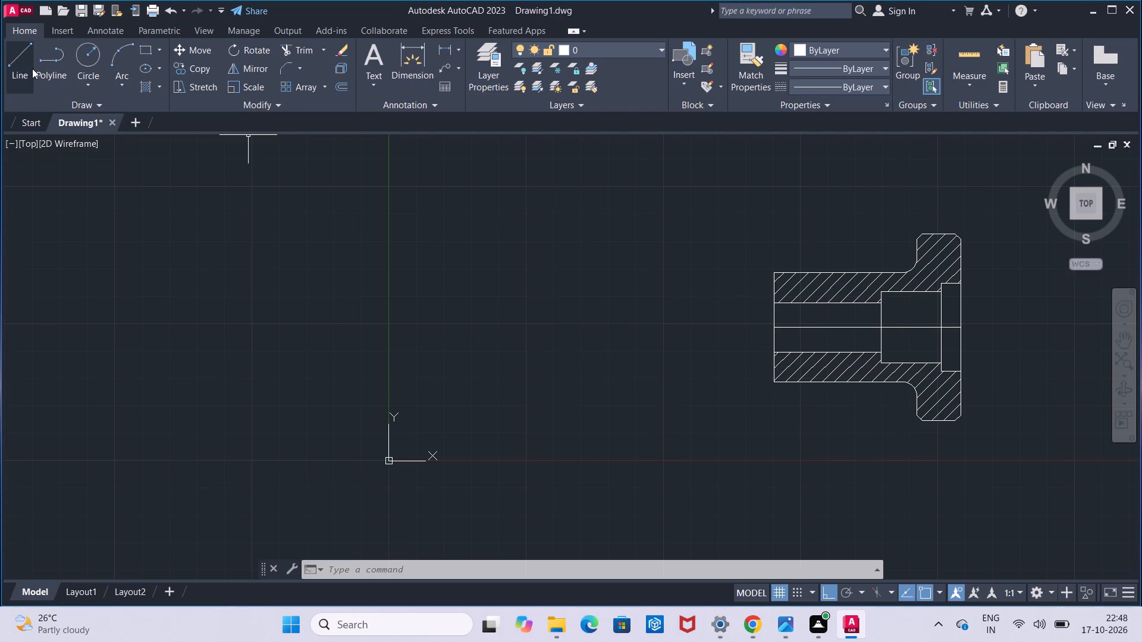
{"action": "left_click", "coordinate": [92, 52]}
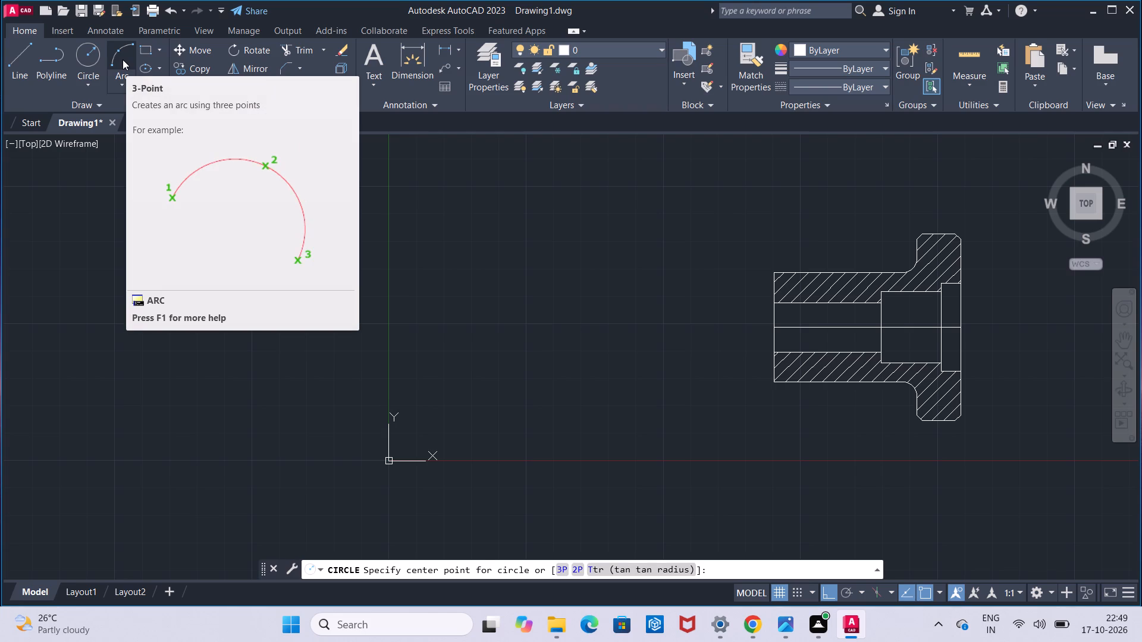
{"action": "key", "text": "Escape"}
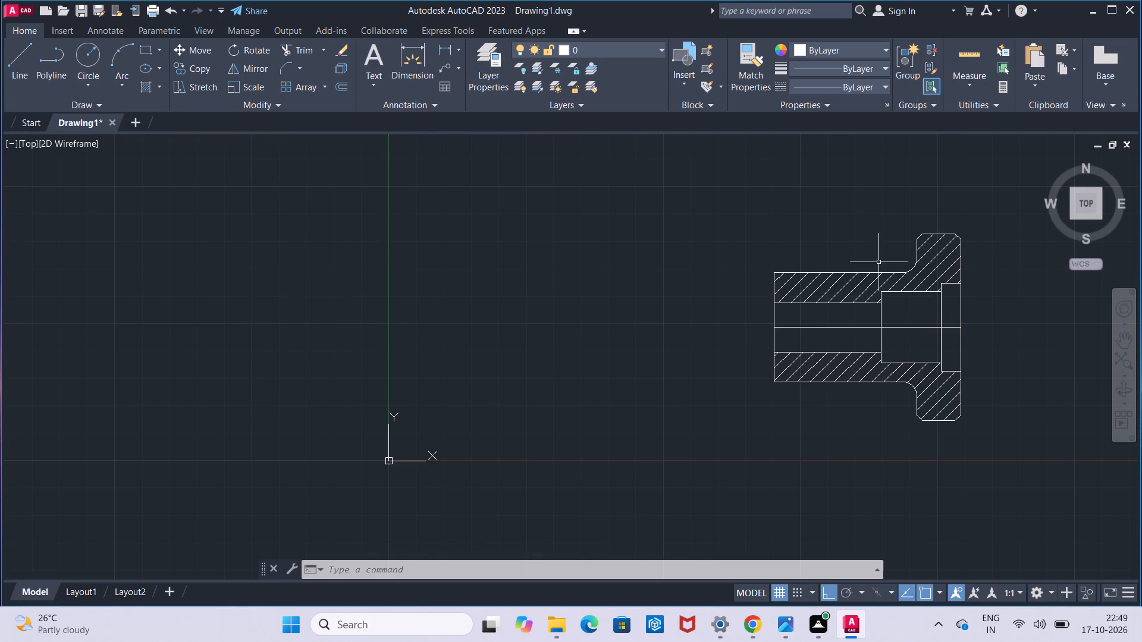
{"action": "left_click", "coordinate": [449, 54]}
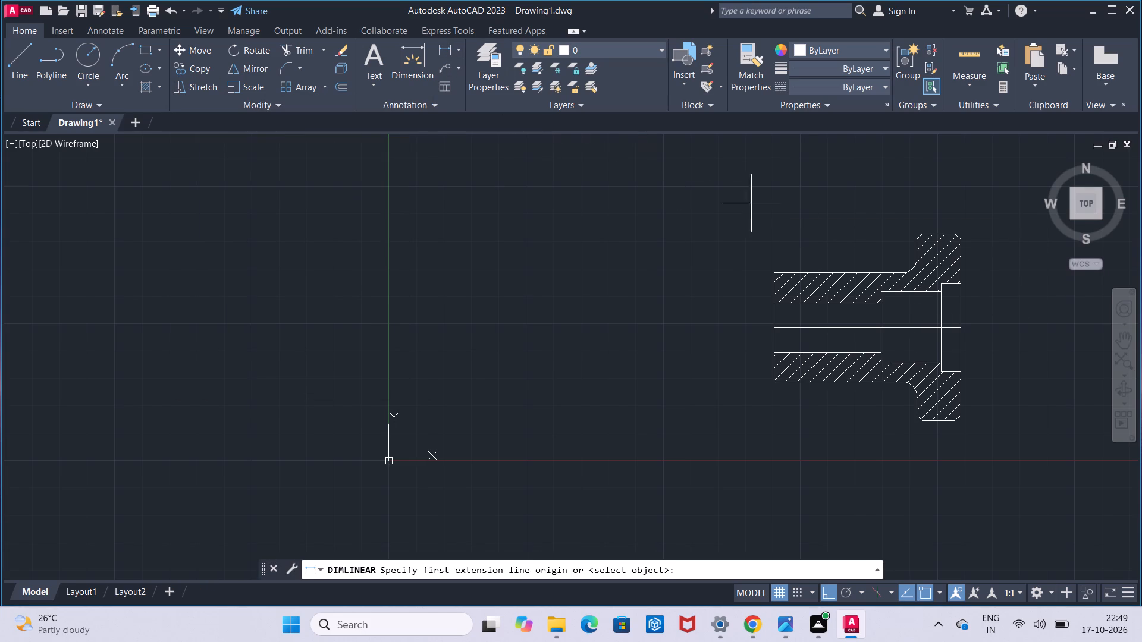
{"action": "left_click", "coordinate": [965, 241]}
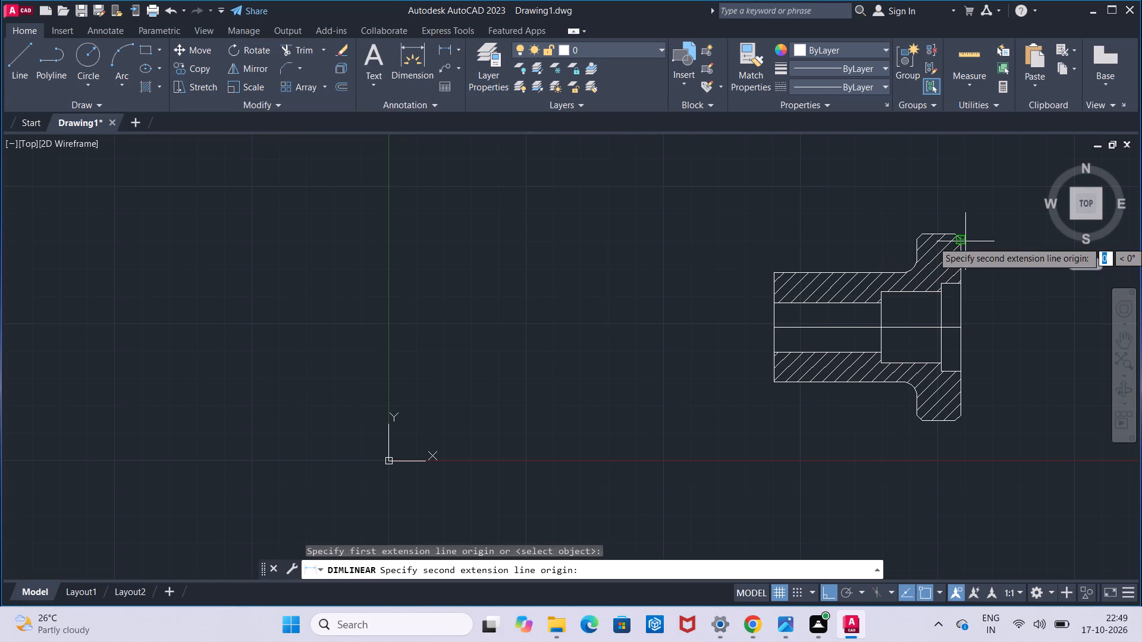
{"action": "left_click", "coordinate": [962, 414]}
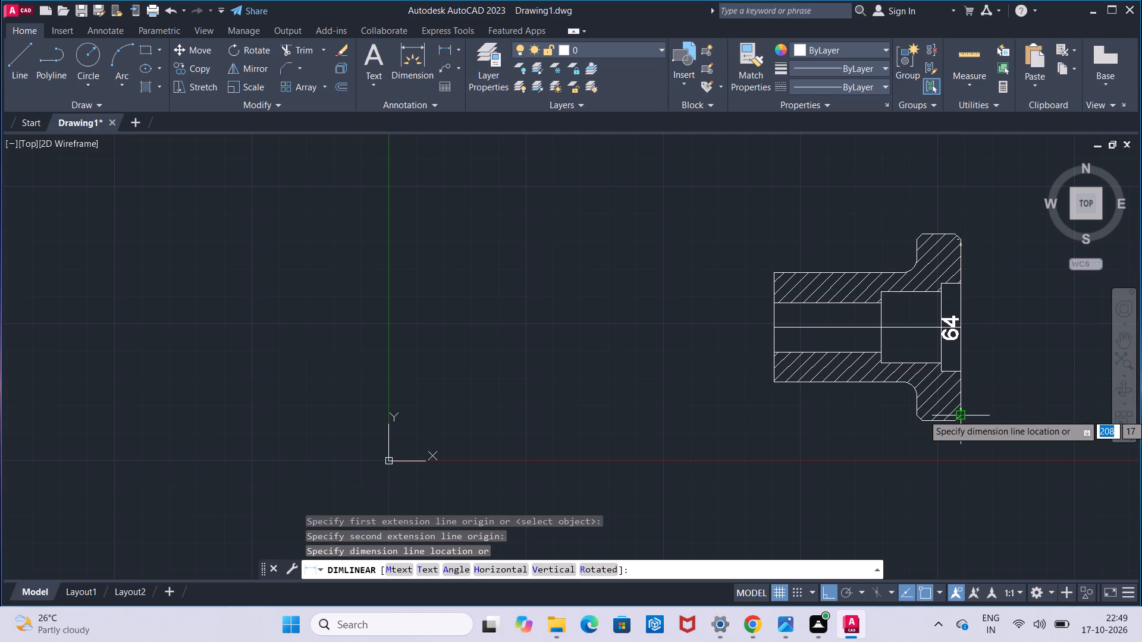
{"action": "key", "text": "Escape"}
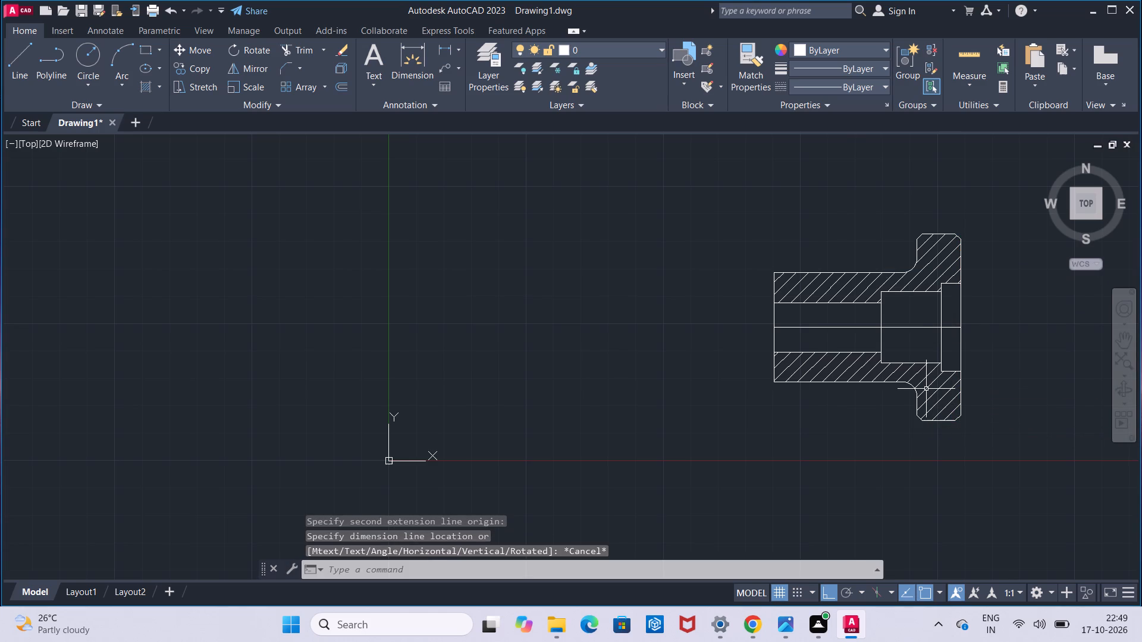
Draw a radius 32 circle centered in line with the section's centerline, about 78 units left of its left end.
{"action": "left_click", "coordinate": [91, 64]}
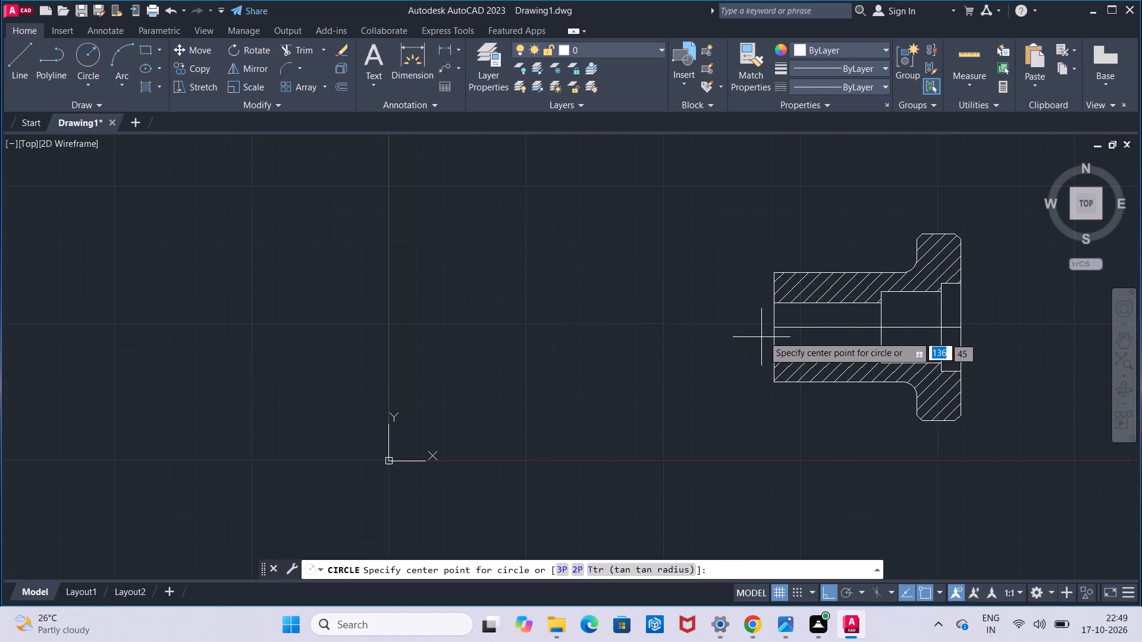
{"action": "left_click", "coordinate": [560, 325]}
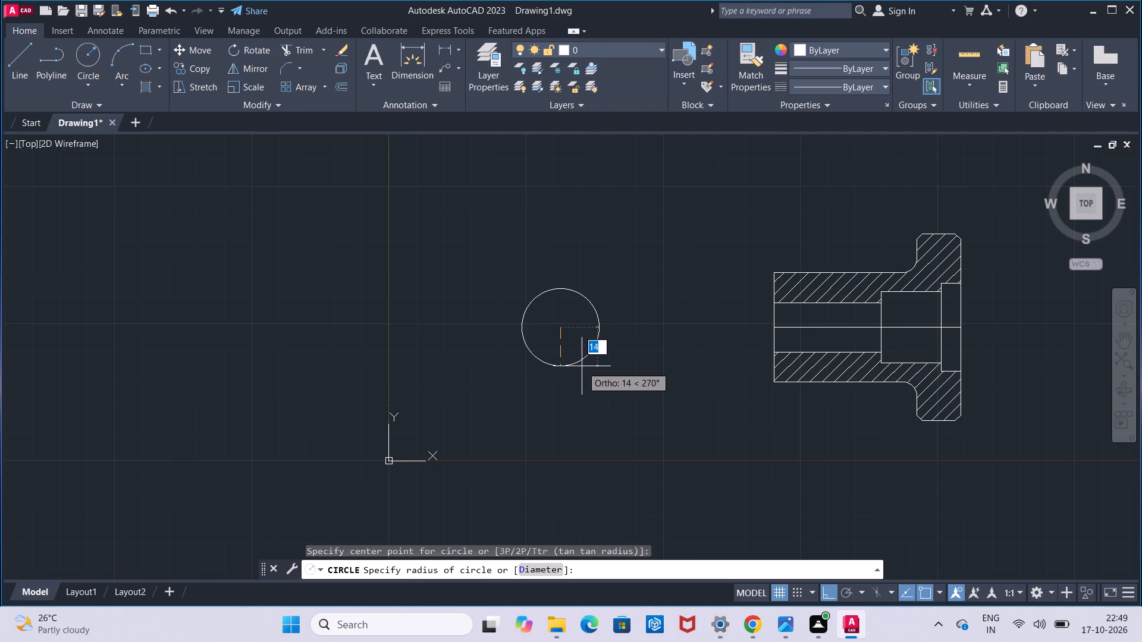
{"action": "type", "text": "32"}
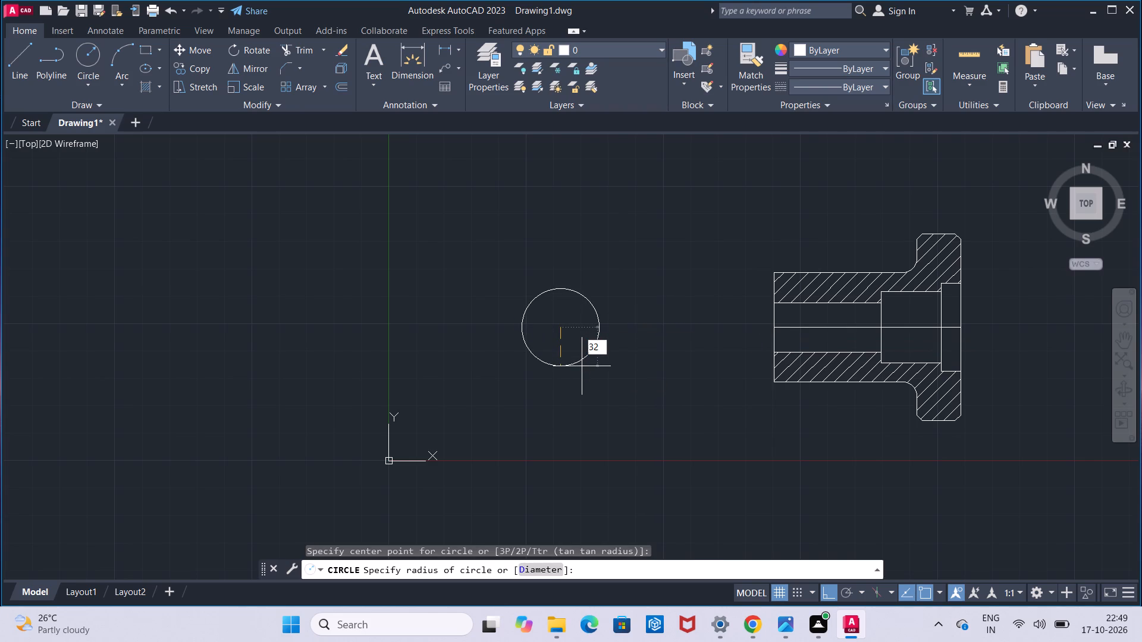
{"action": "key", "text": "Return"}
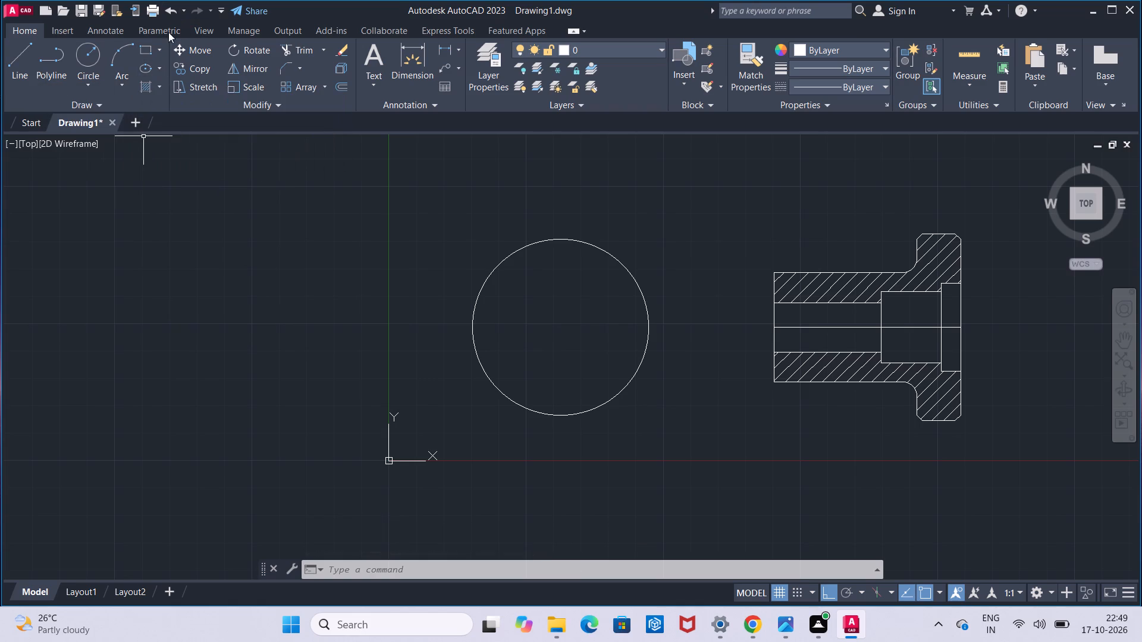
Draw a concentric circle of radius 34 around the radius 32 circle.
{"action": "left_click", "coordinate": [11, 73]}
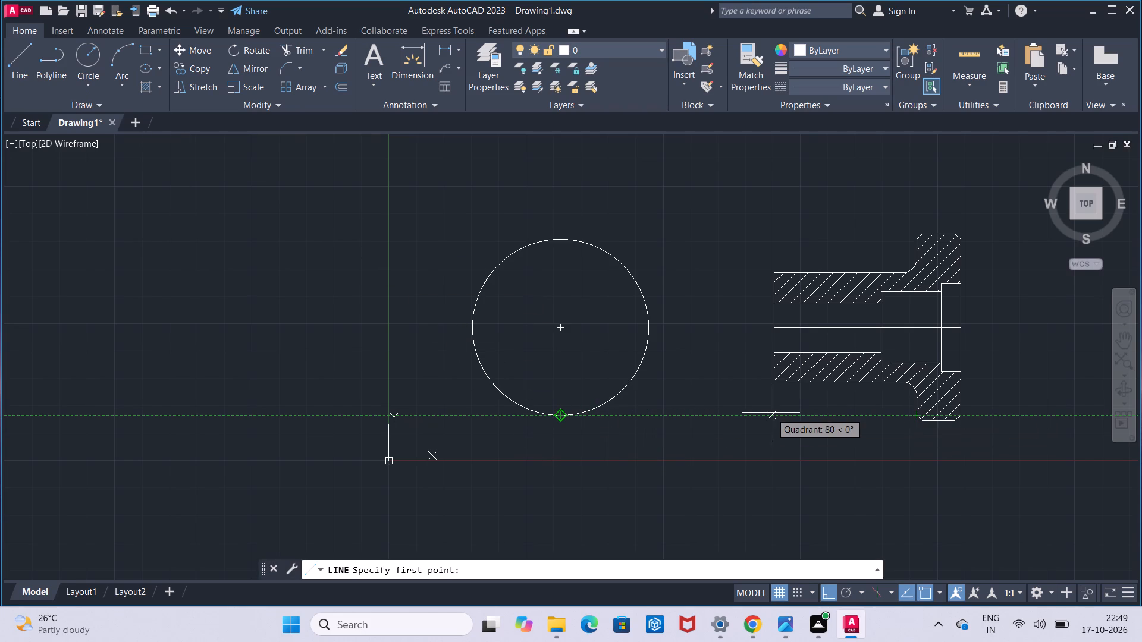
{"action": "key", "text": "Escape"}
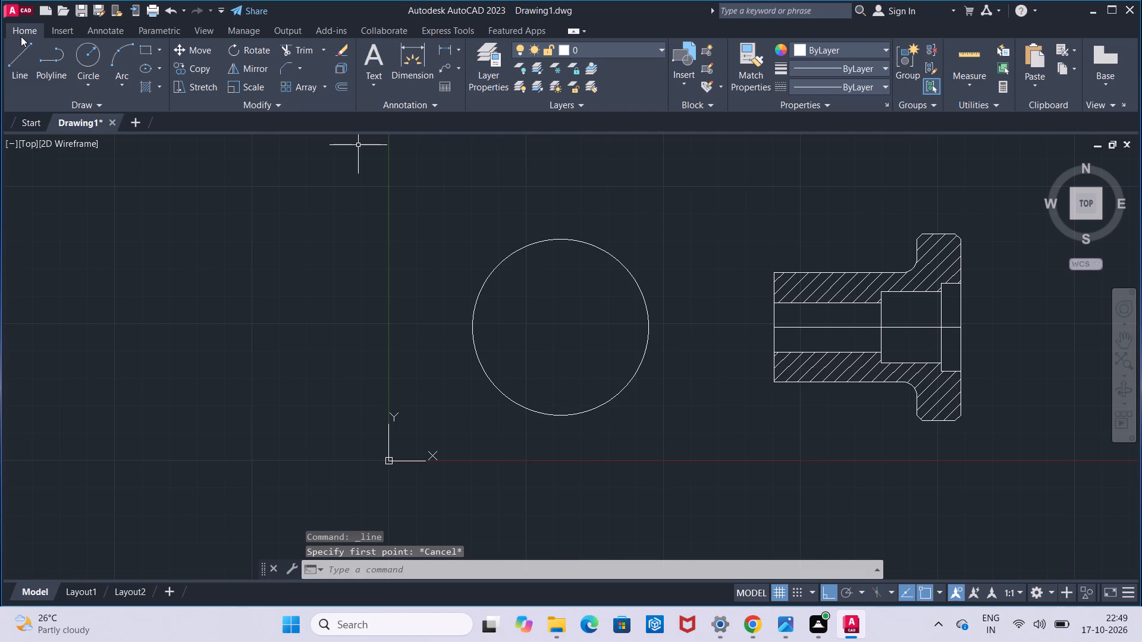
{"action": "left_click", "coordinate": [77, 61]}
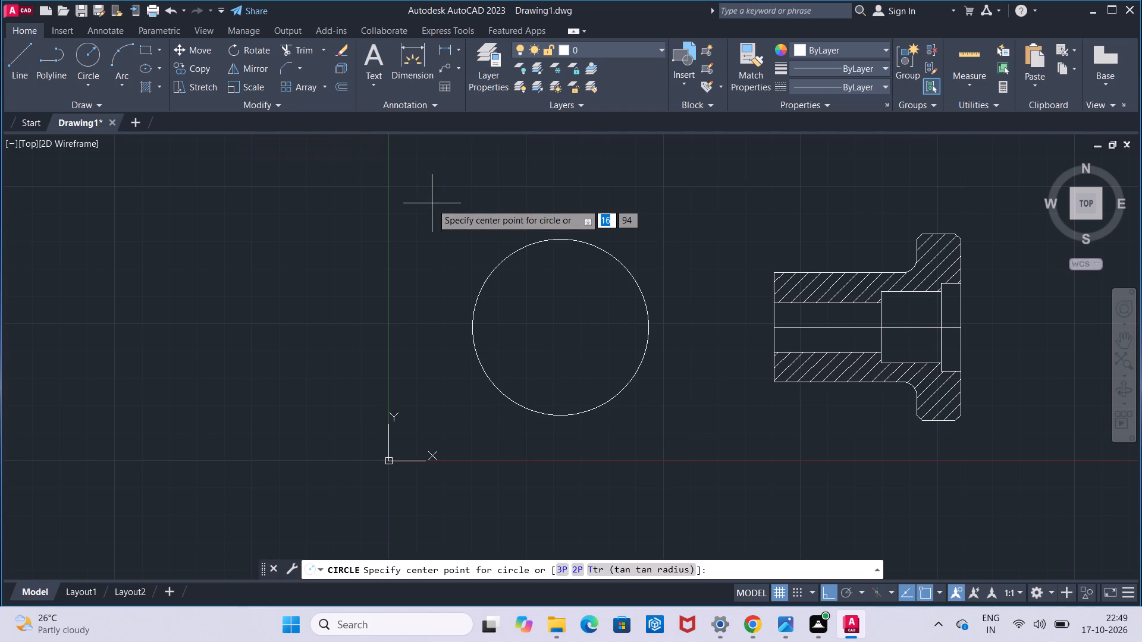
{"action": "left_click", "coordinate": [563, 330]}
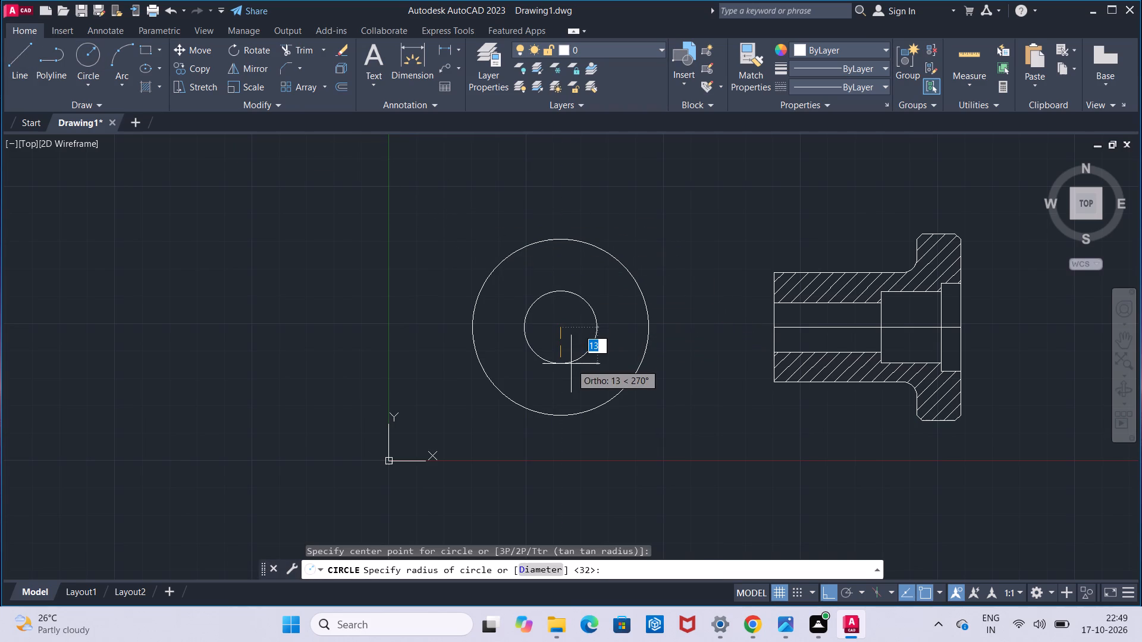
{"action": "type", "text": "34"}
{"action": "key", "text": "Return"}
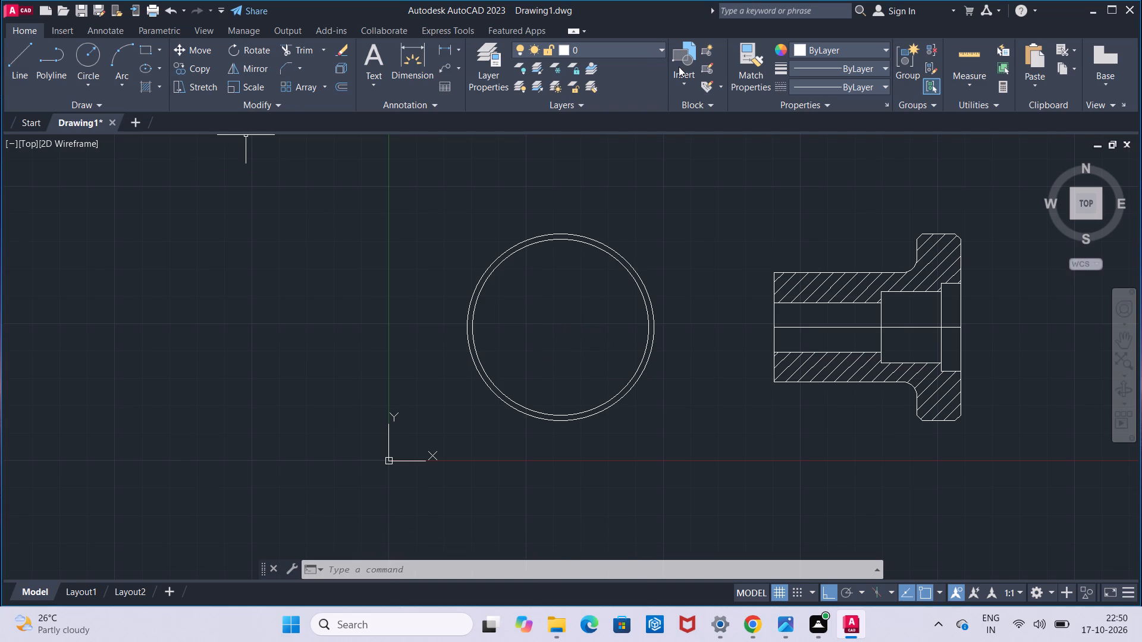
Draw a vertical CENTERX2 line from the circles' center straight down to just beyond the outer circle.
{"action": "left_click", "coordinate": [843, 87]}
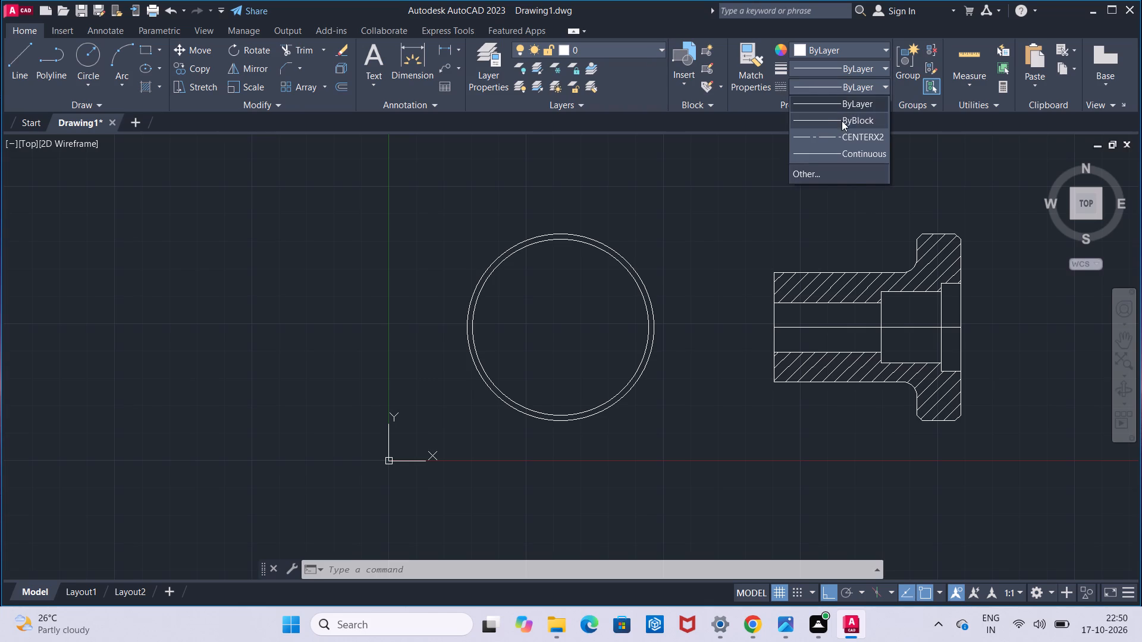
{"action": "left_click", "coordinate": [841, 132]}
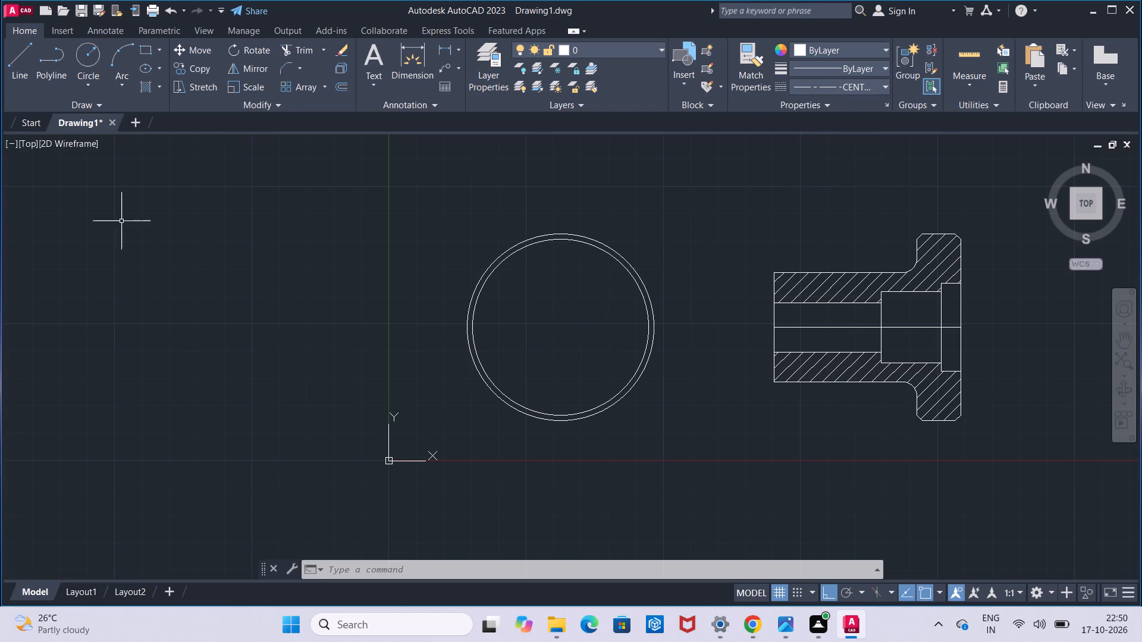
{"action": "left_click", "coordinate": [7, 78]}
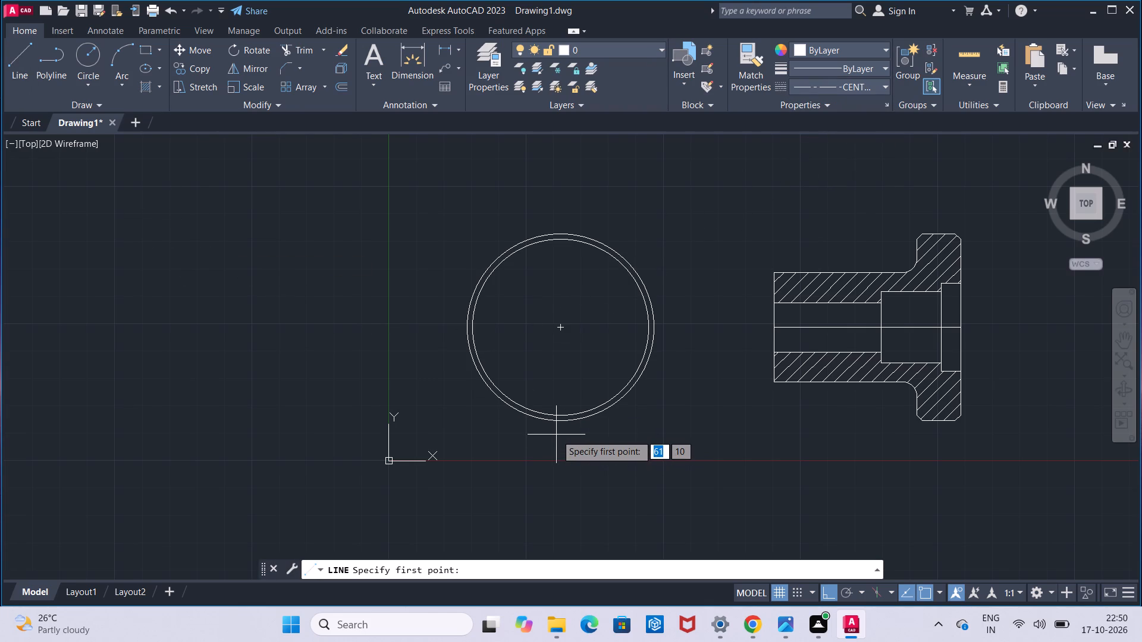
{"action": "left_click", "coordinate": [563, 333]}
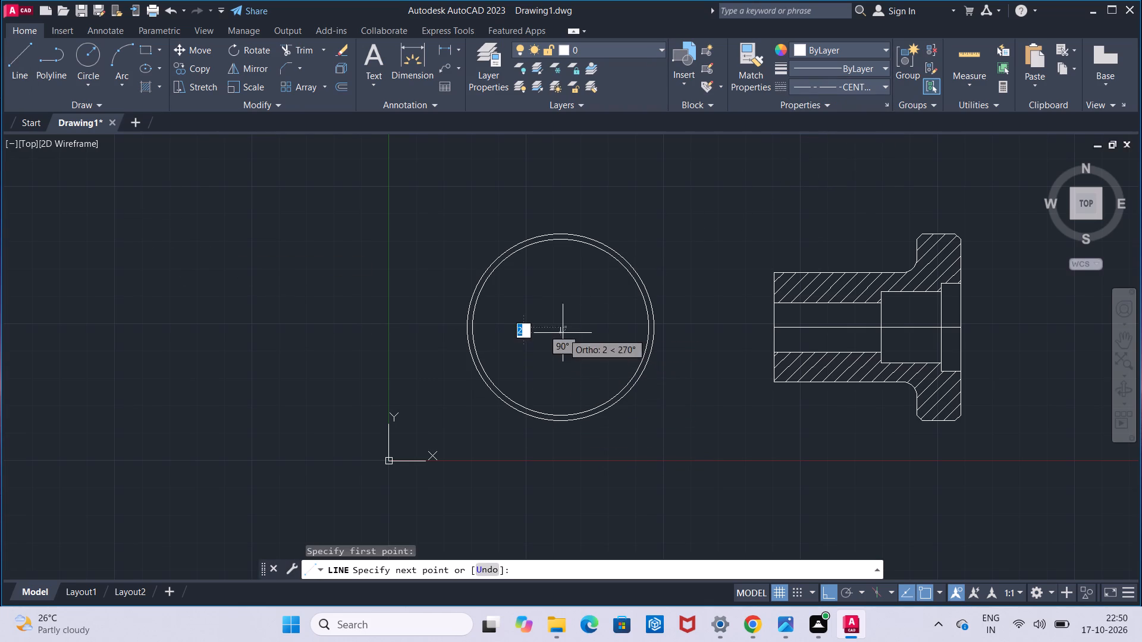
{"action": "left_click", "coordinate": [558, 436]}
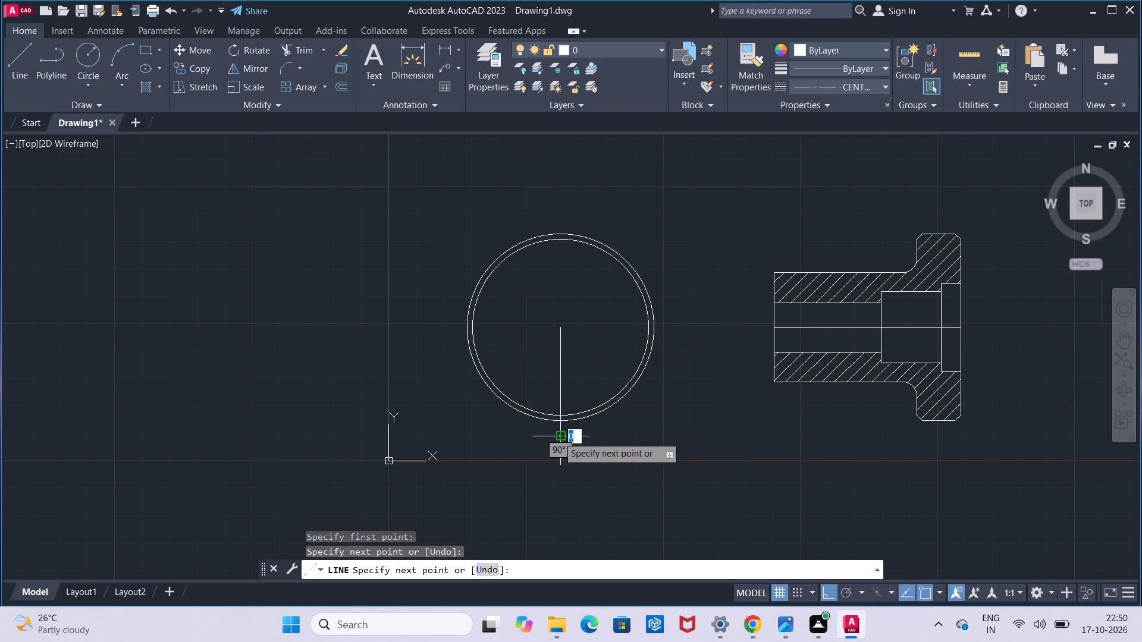
{"action": "key", "text": "Escape"}
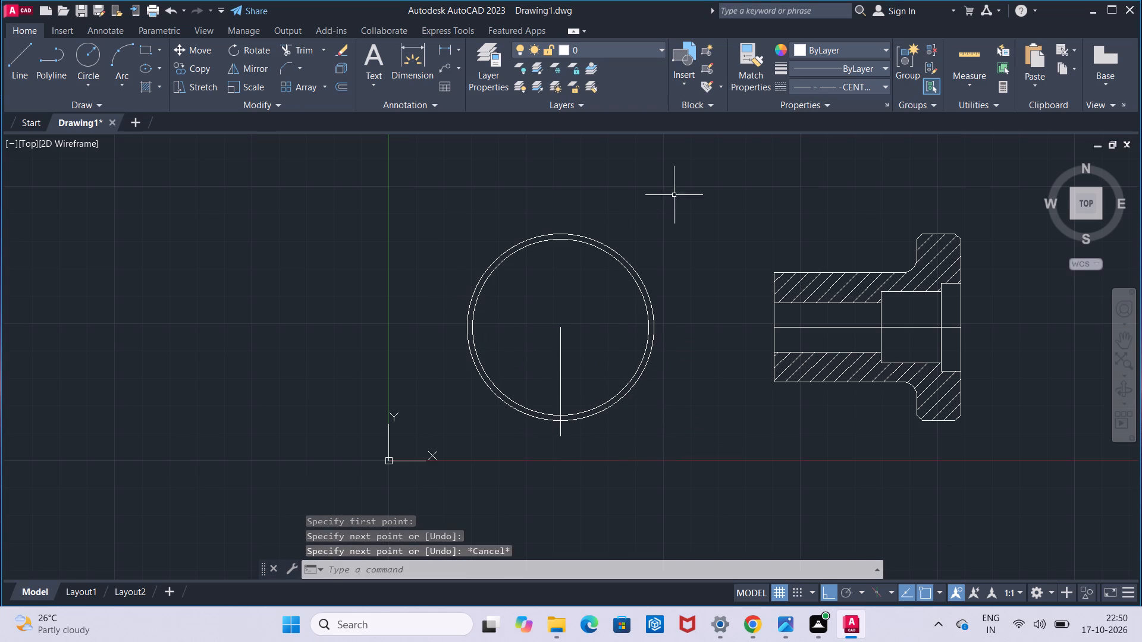
{"action": "left_click", "coordinate": [860, 89]}
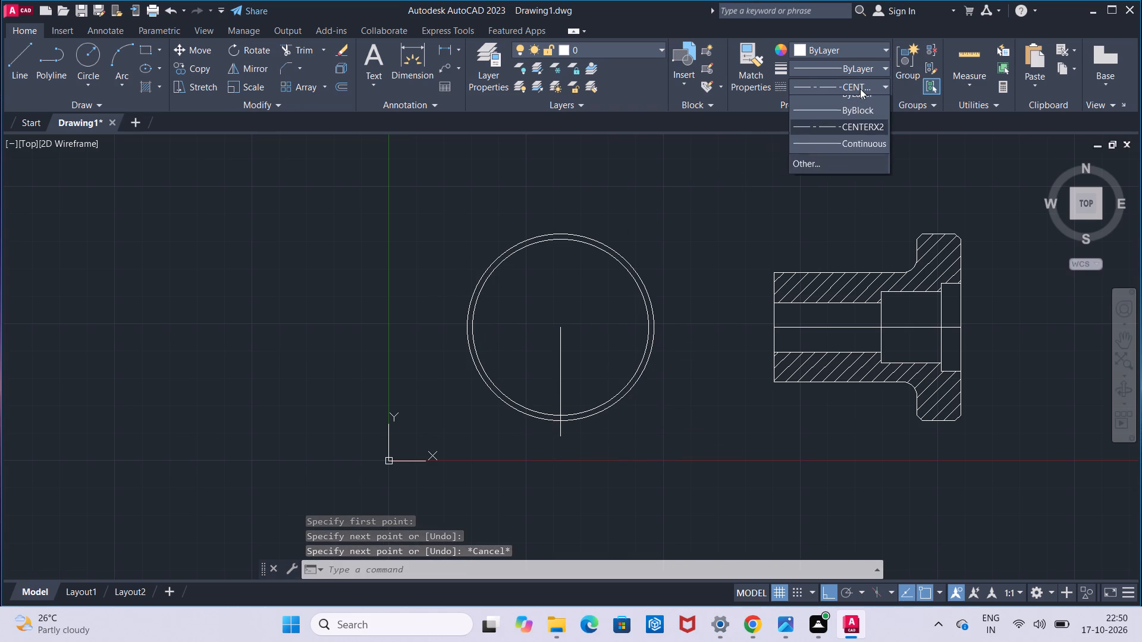
{"action": "left_click", "coordinate": [860, 89]}
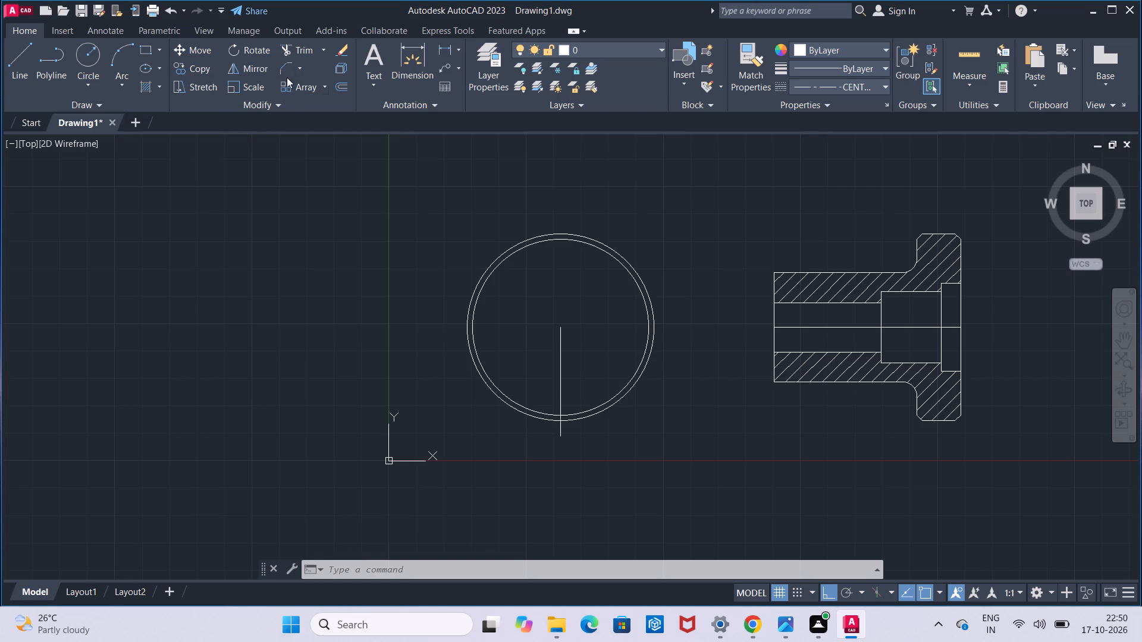
Extend the vertical centerline upward through the circles to the top of the outer circle.
{"action": "left_click", "coordinate": [328, 55]}
{"action": "left_click", "coordinate": [312, 108]}
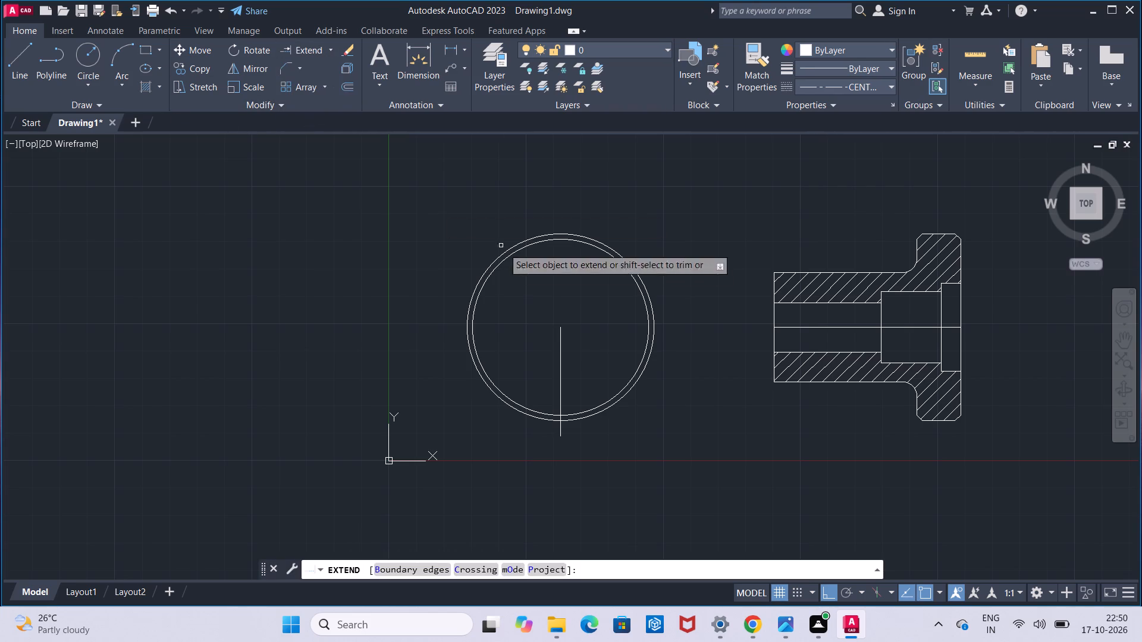
{"action": "left_click", "coordinate": [560, 336]}
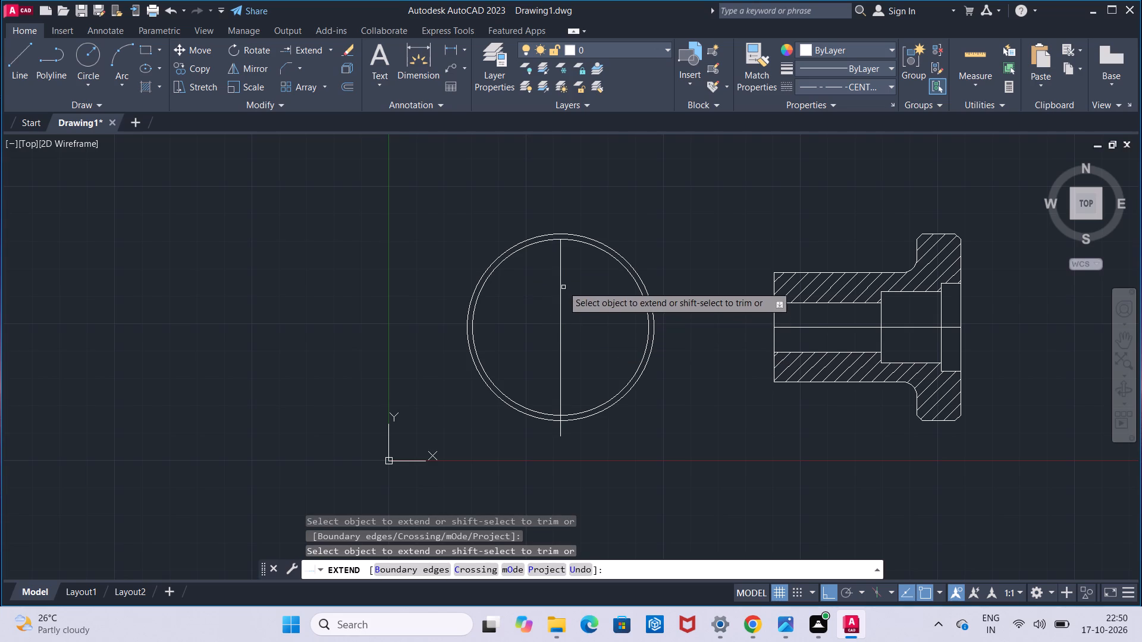
{"action": "left_click", "coordinate": [561, 282]}
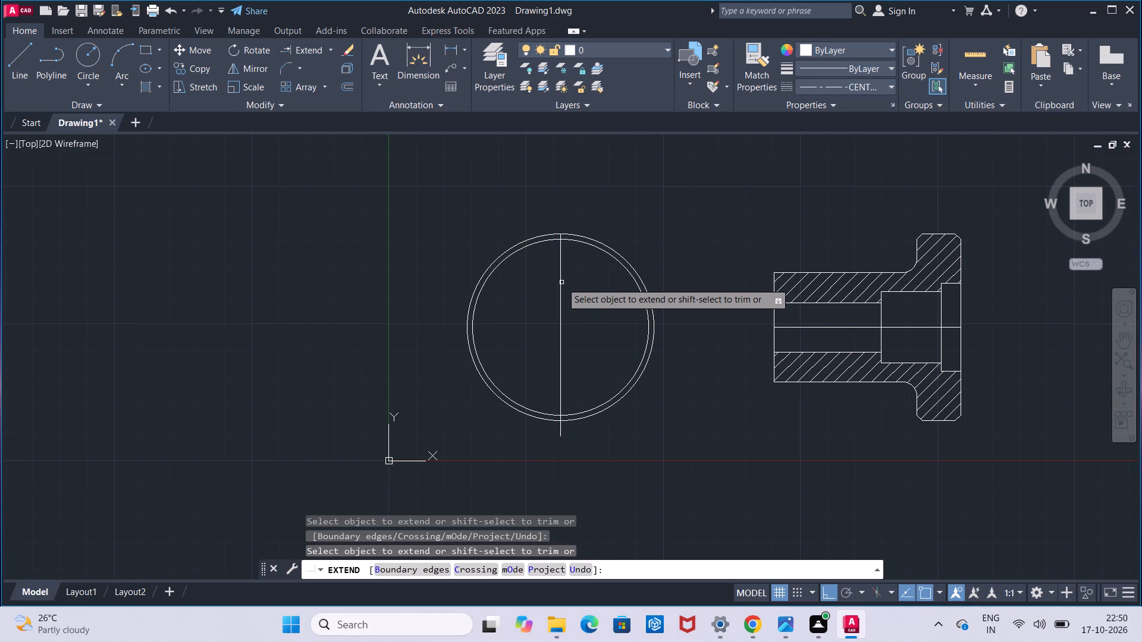
{"action": "key", "text": "Escape"}
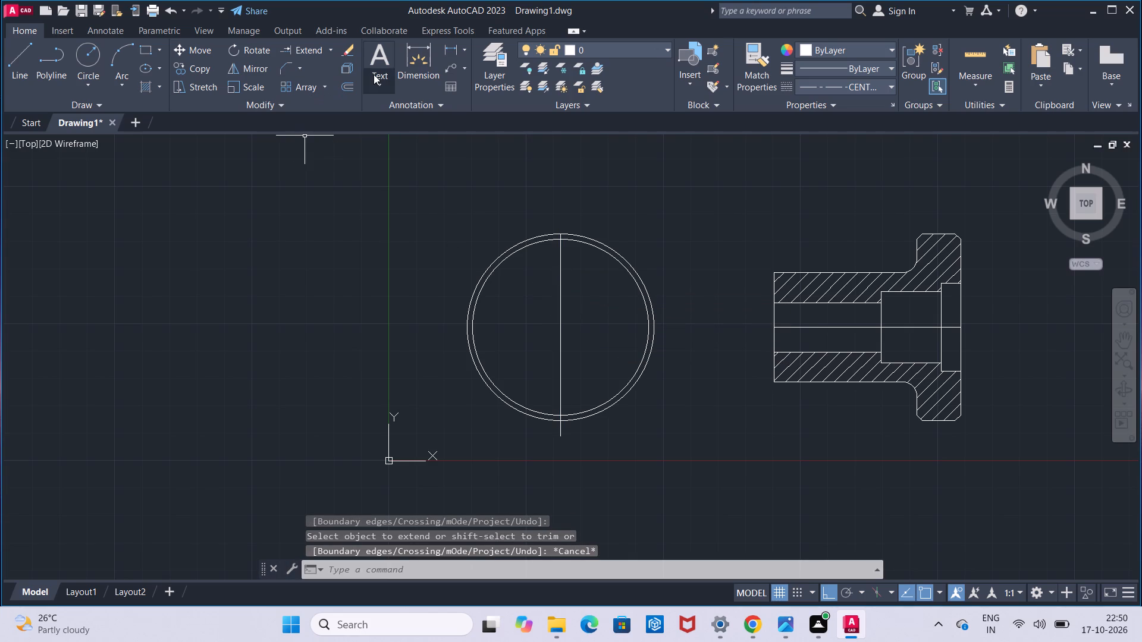
Trim the part of the vertical centerline that projects below the outer circle.
{"action": "left_click", "coordinate": [331, 49]}
{"action": "left_click", "coordinate": [330, 71]}
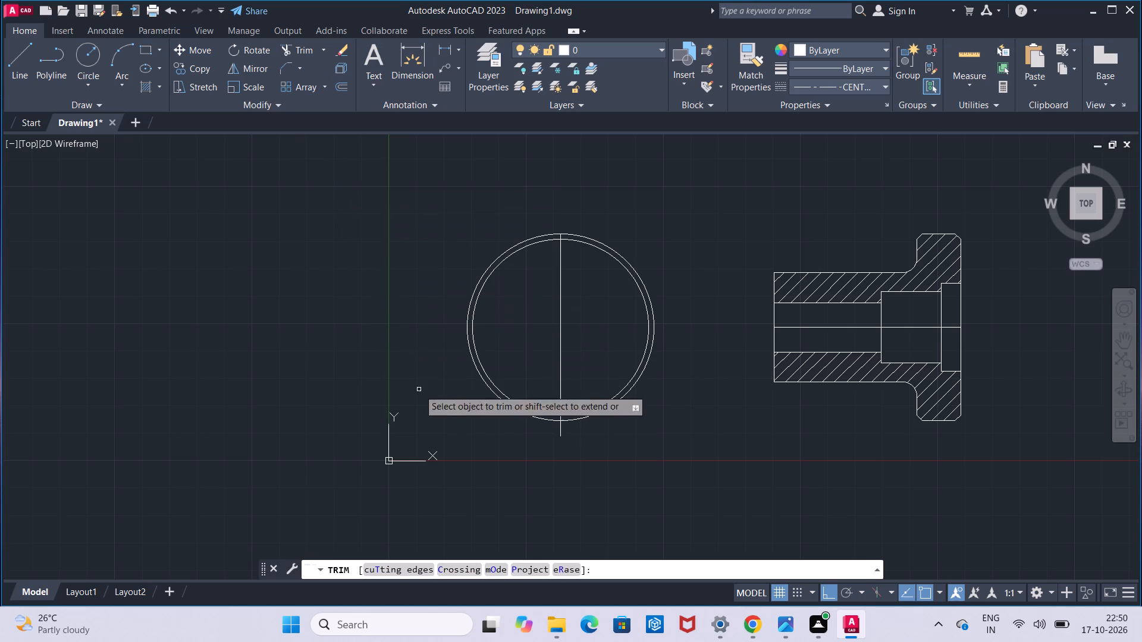
{"action": "left_click_drag", "start_coordinate": [543, 436], "coordinate": [569, 434]}
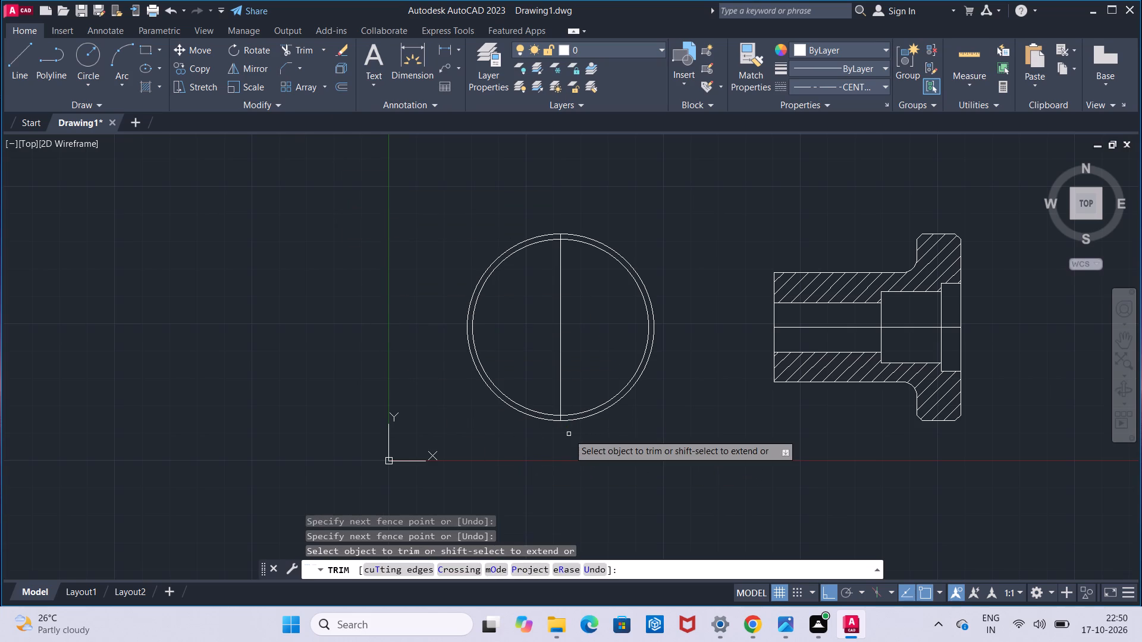
{"action": "key", "text": "Escape"}
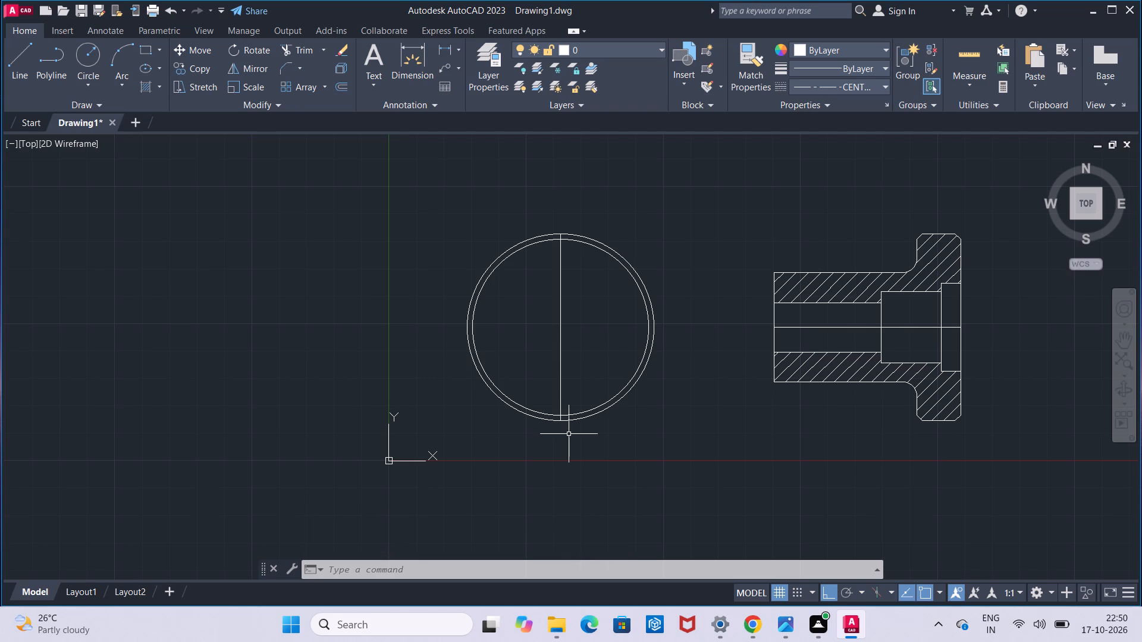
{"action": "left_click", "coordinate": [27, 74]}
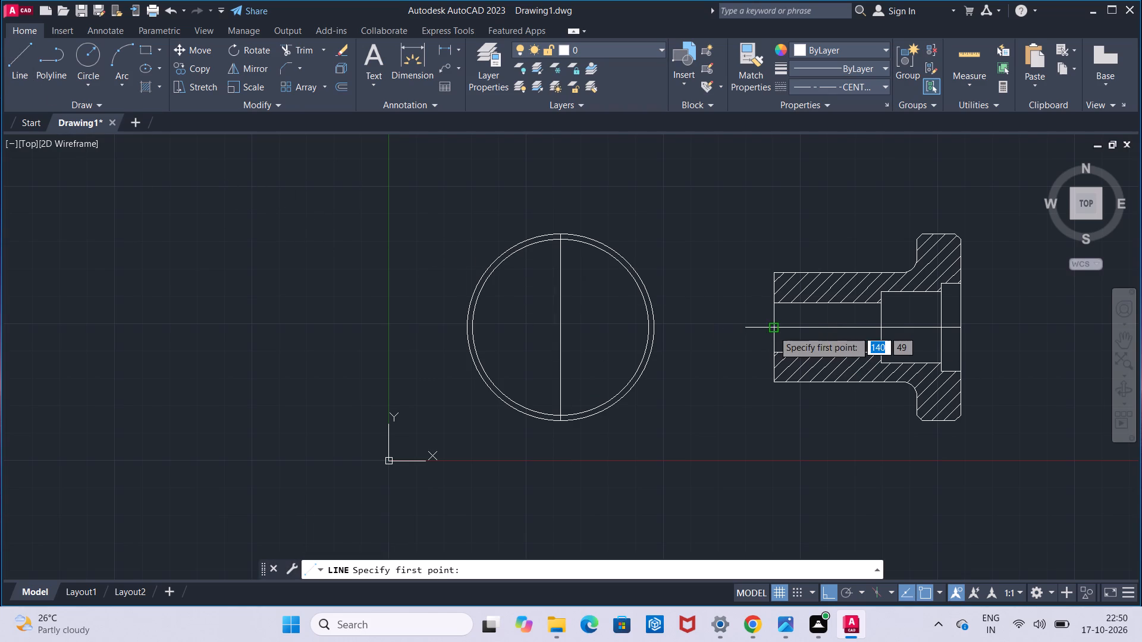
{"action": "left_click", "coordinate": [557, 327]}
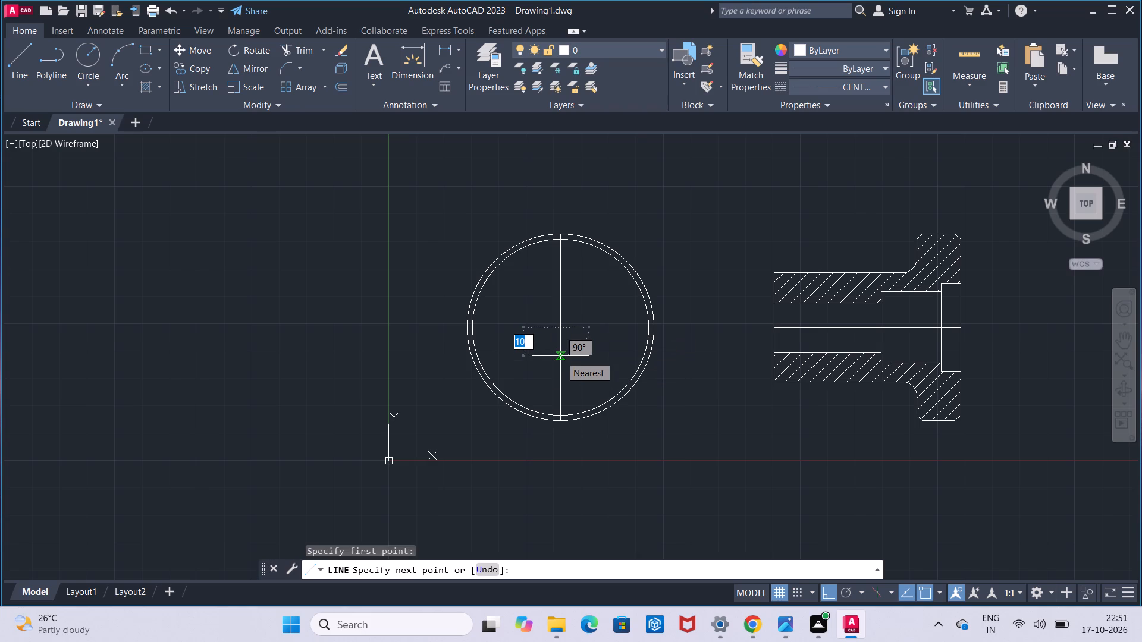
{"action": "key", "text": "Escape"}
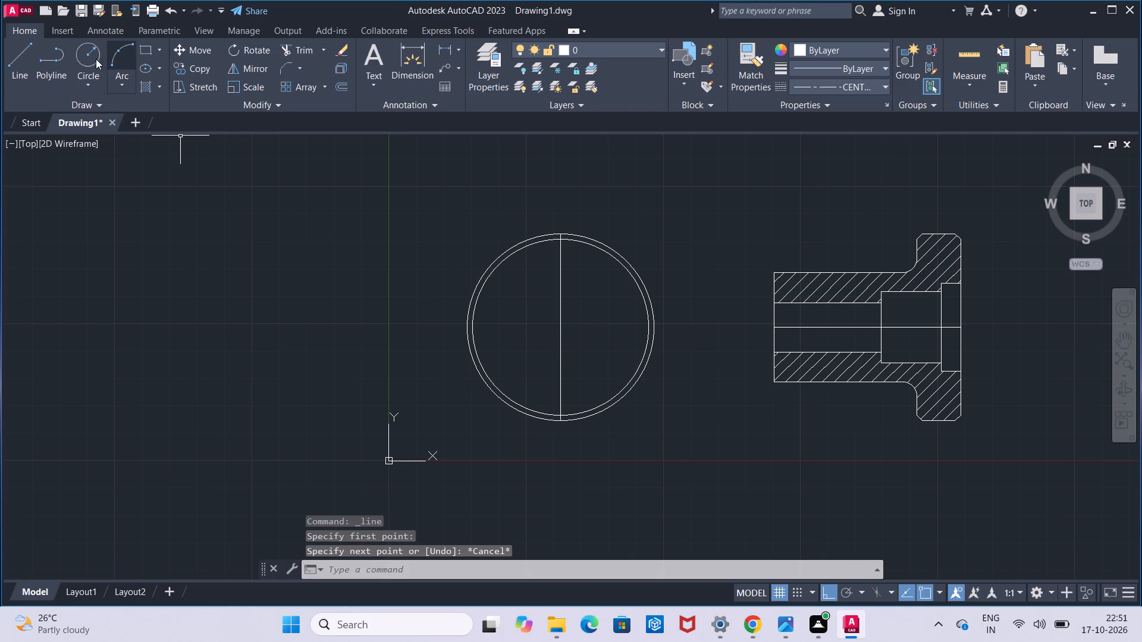
Draw a concentric circle of radius 9 at the center of the end view.
{"action": "left_click", "coordinate": [90, 53]}
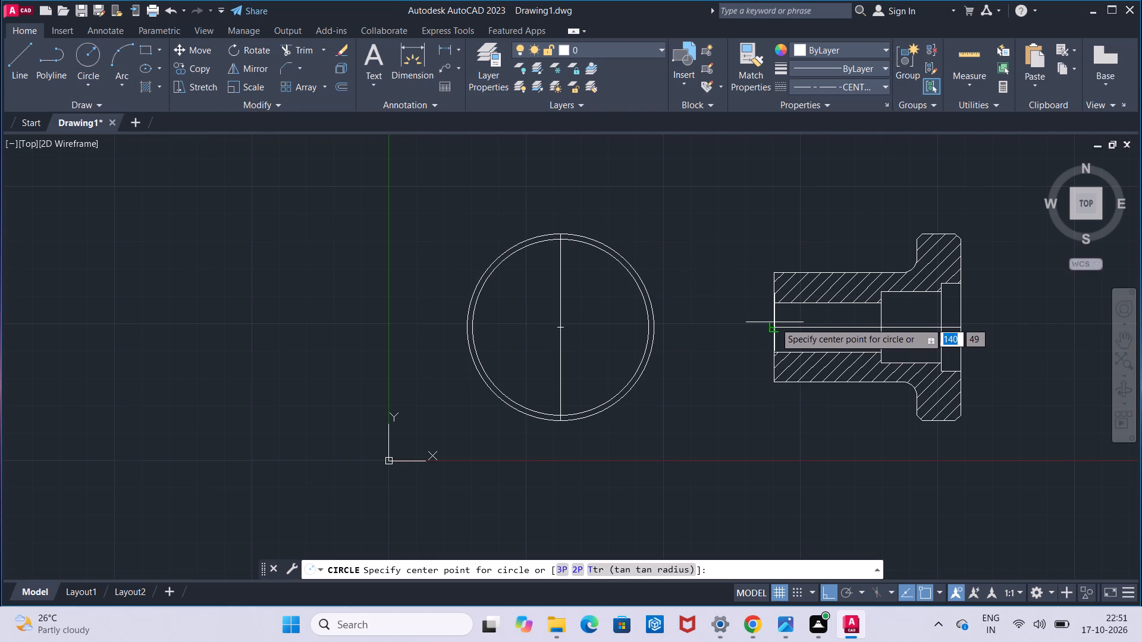
{"action": "left_click", "coordinate": [559, 327]}
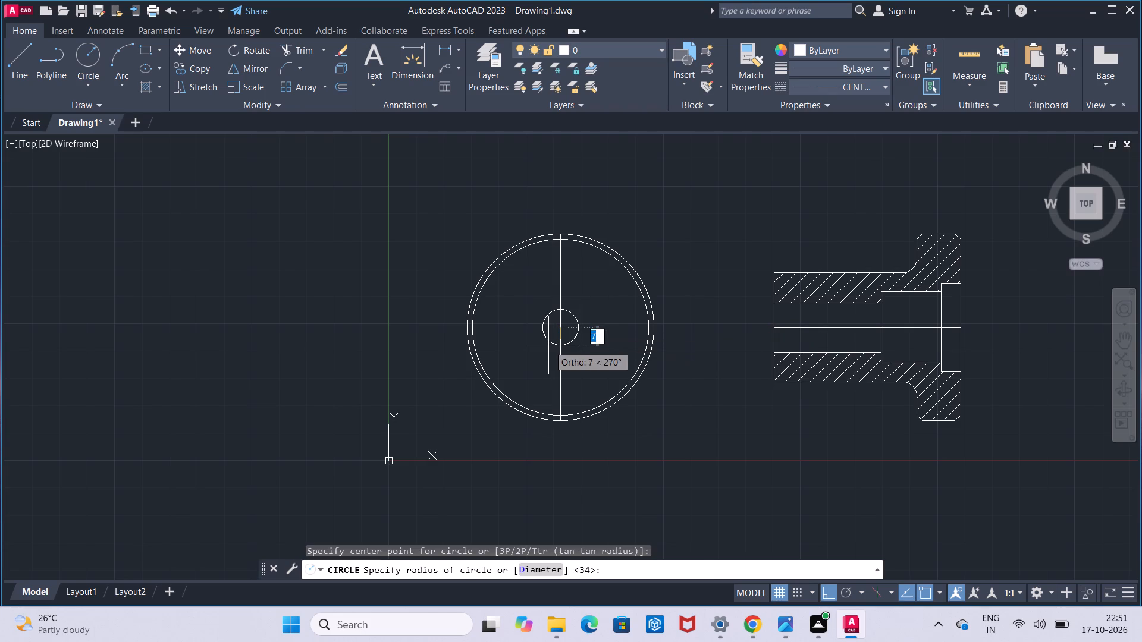
{"action": "key", "text": "9"}
{"action": "key", "text": "Return"}
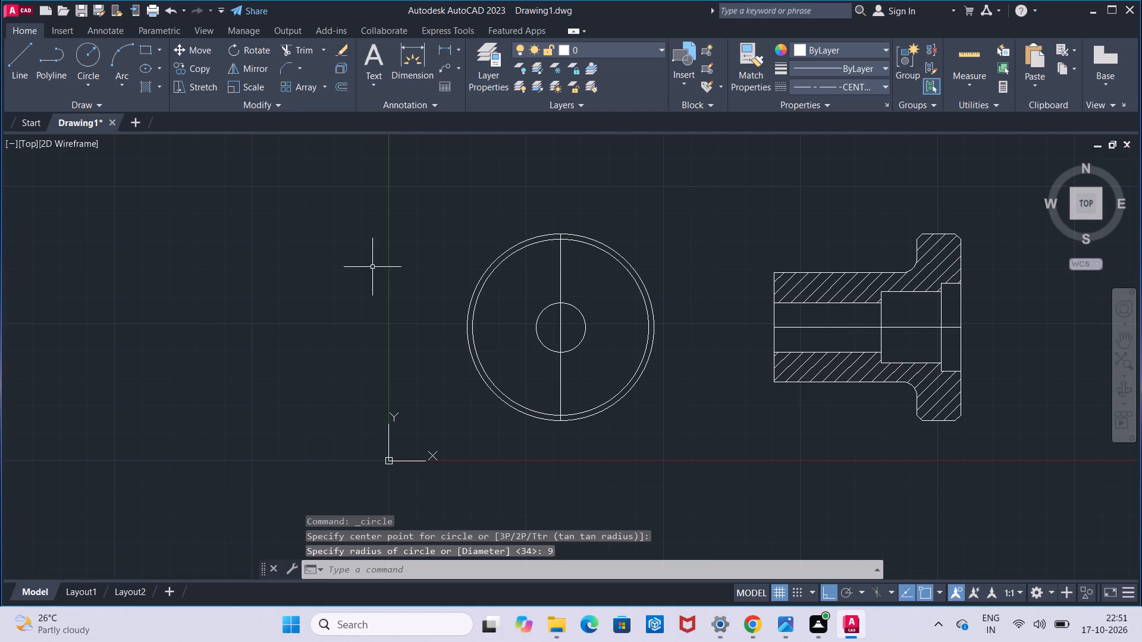
{"action": "left_click", "coordinate": [14, 66]}
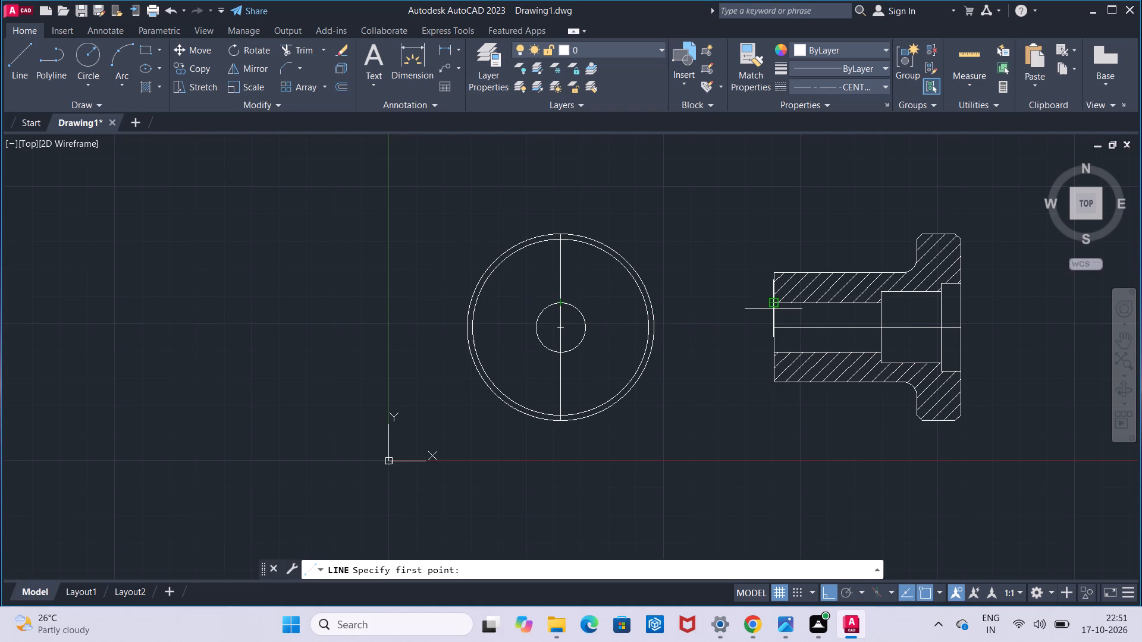
{"action": "key", "text": "Escape"}
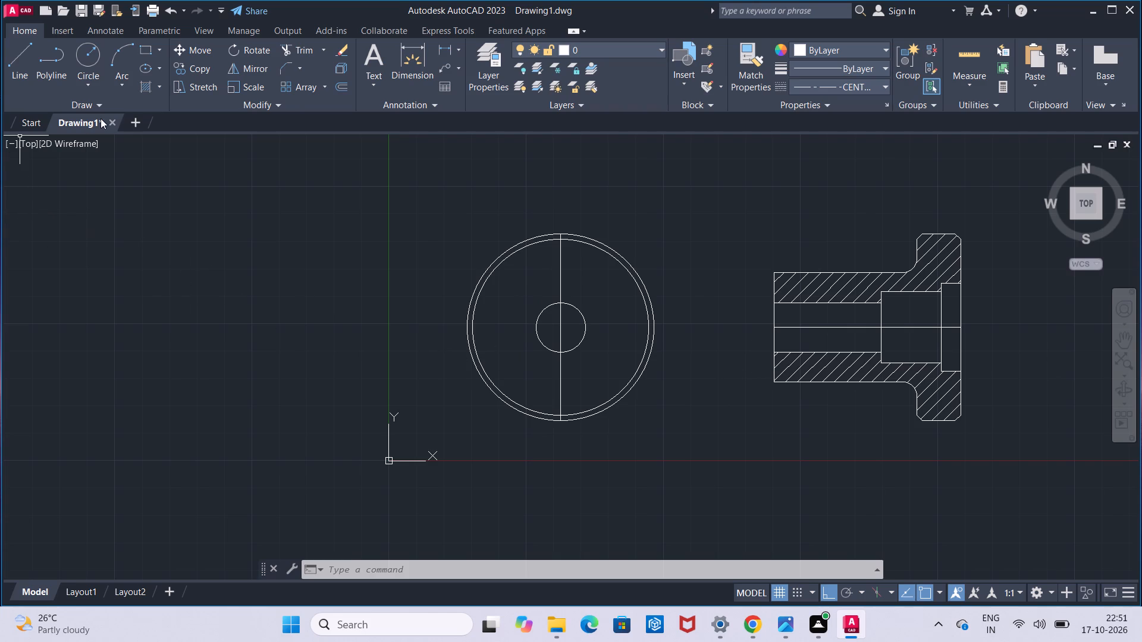
Draw a concentric circle of radius 20 at the center of the end view.
{"action": "left_click", "coordinate": [81, 45]}
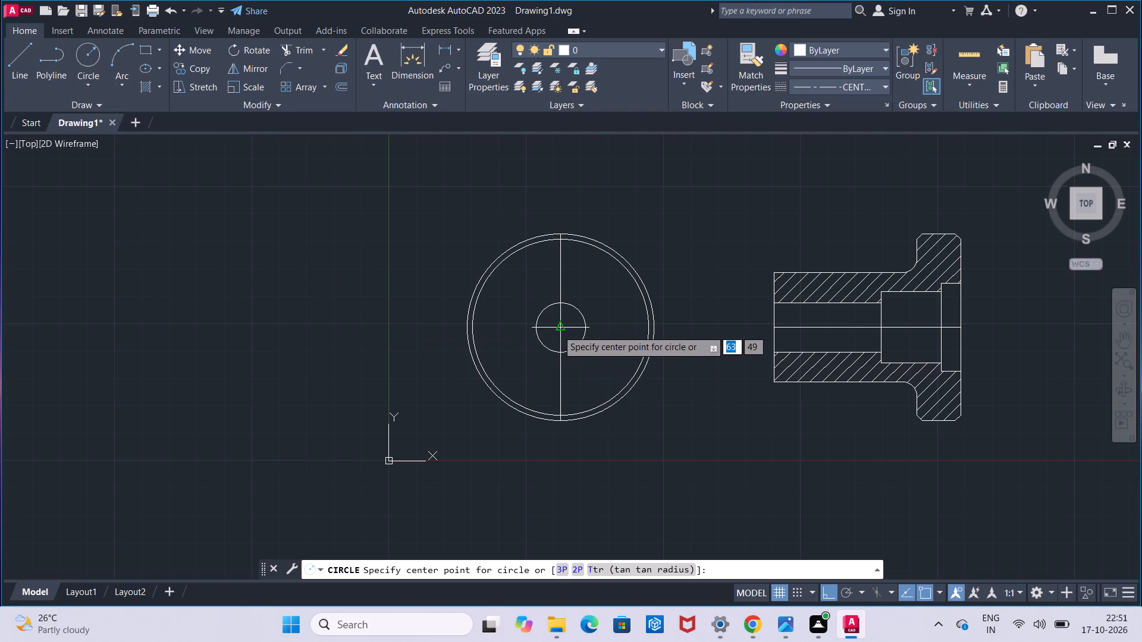
{"action": "left_click", "coordinate": [557, 330]}
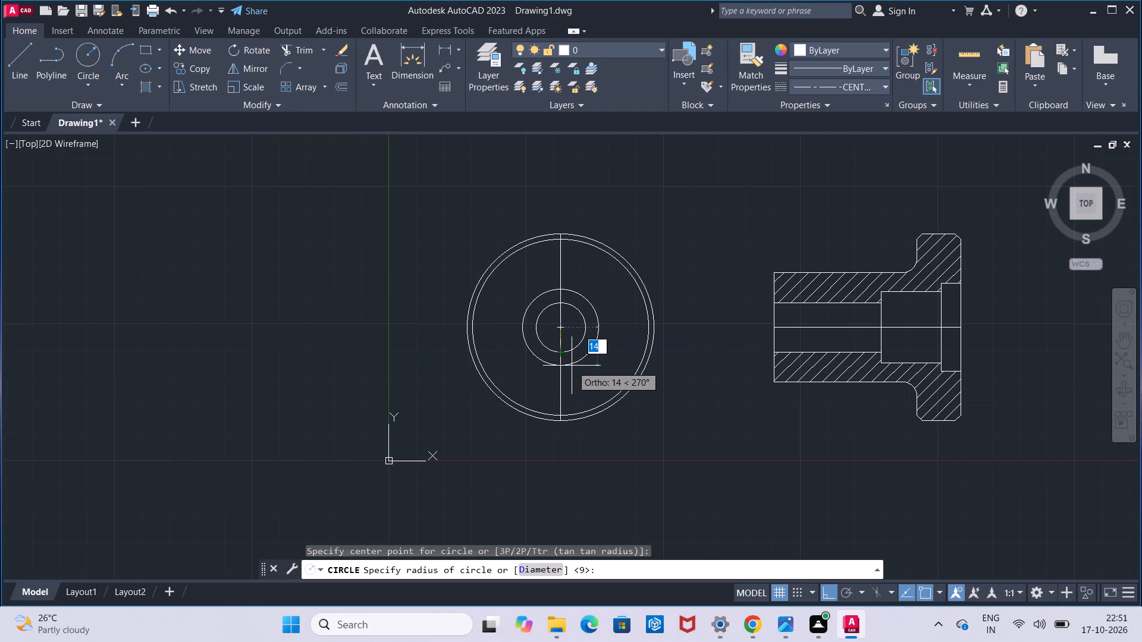
{"action": "key", "text": "2"}
{"action": "key", "text": "0"}
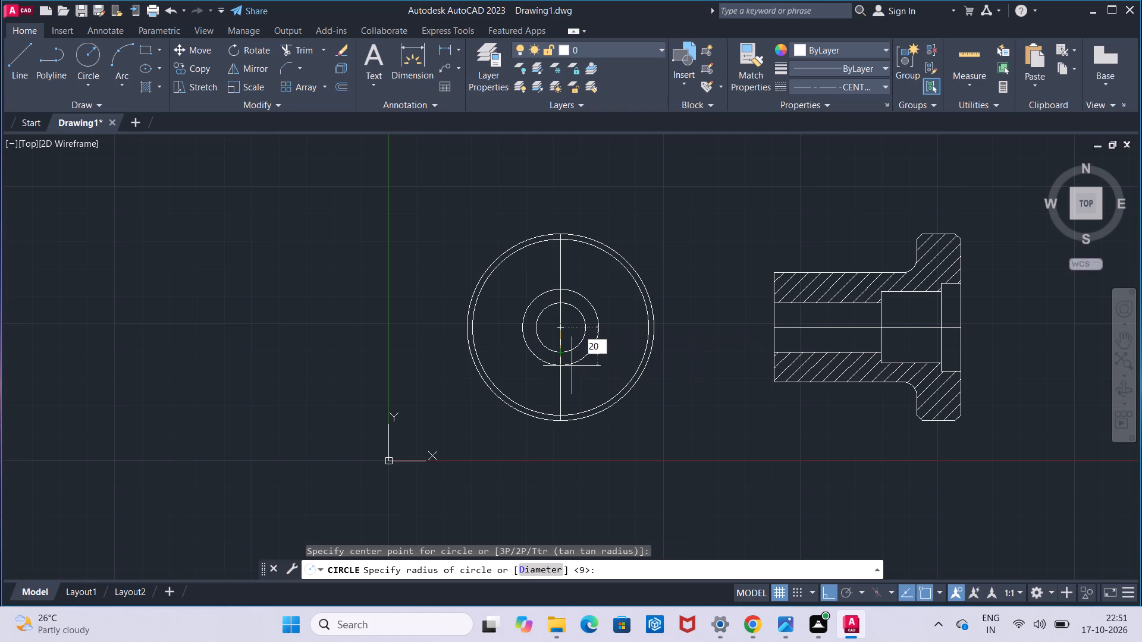
{"action": "key", "text": "Return"}
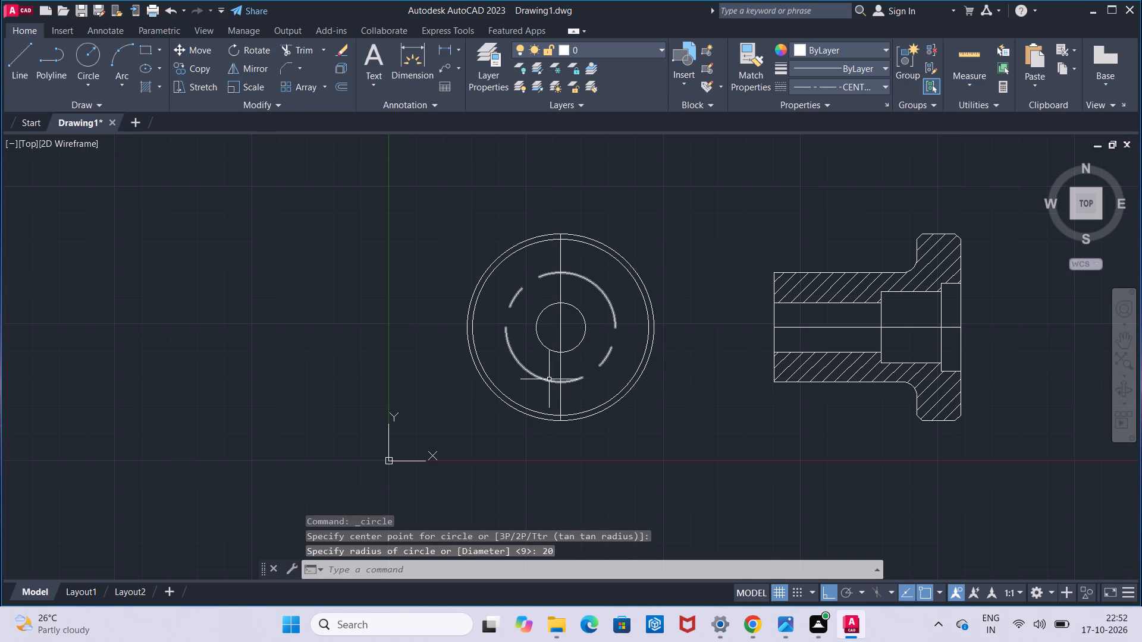
Change the linetype of the radius 20 circle to ByLayer.
{"action": "left_click", "coordinate": [548, 379]}
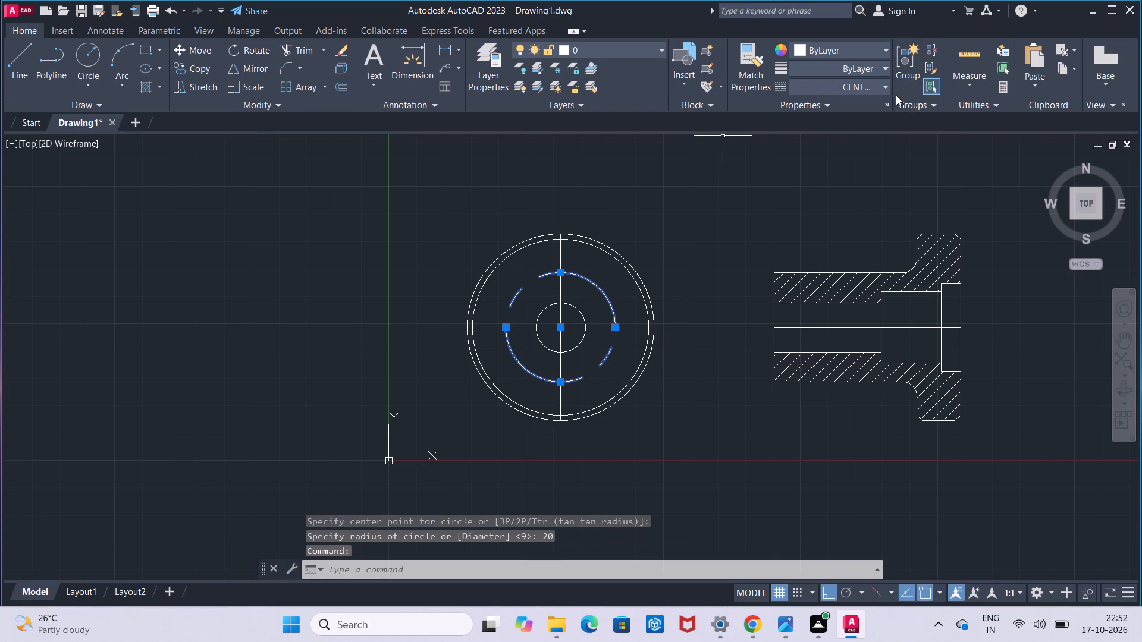
{"action": "left_click", "coordinate": [885, 89]}
{"action": "left_click", "coordinate": [881, 99]}
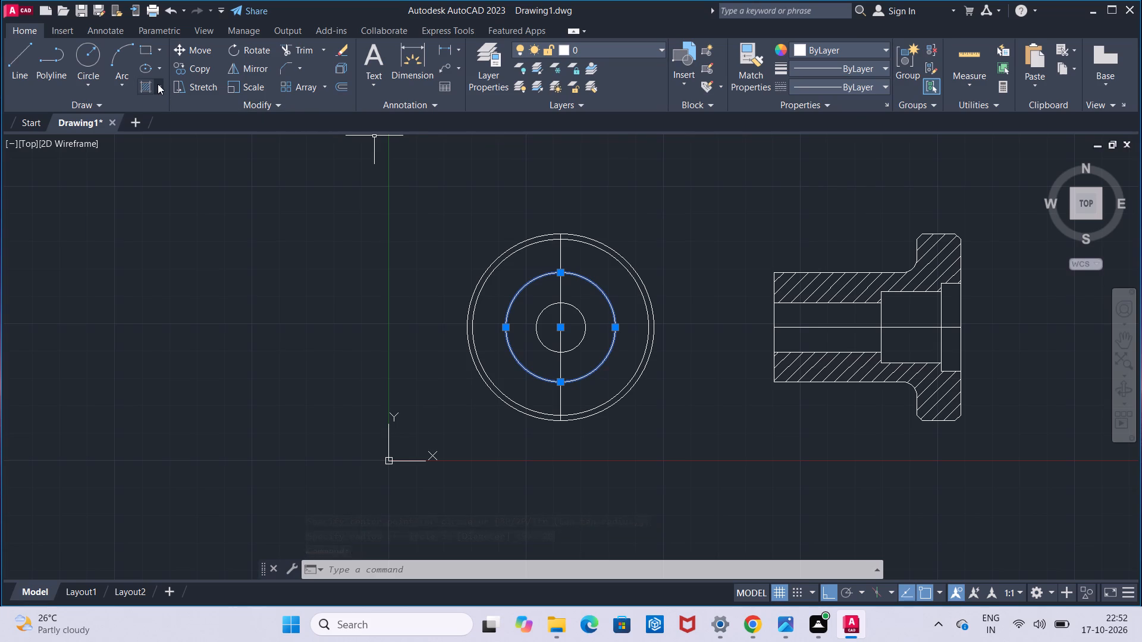
{"action": "key", "text": "Escape"}
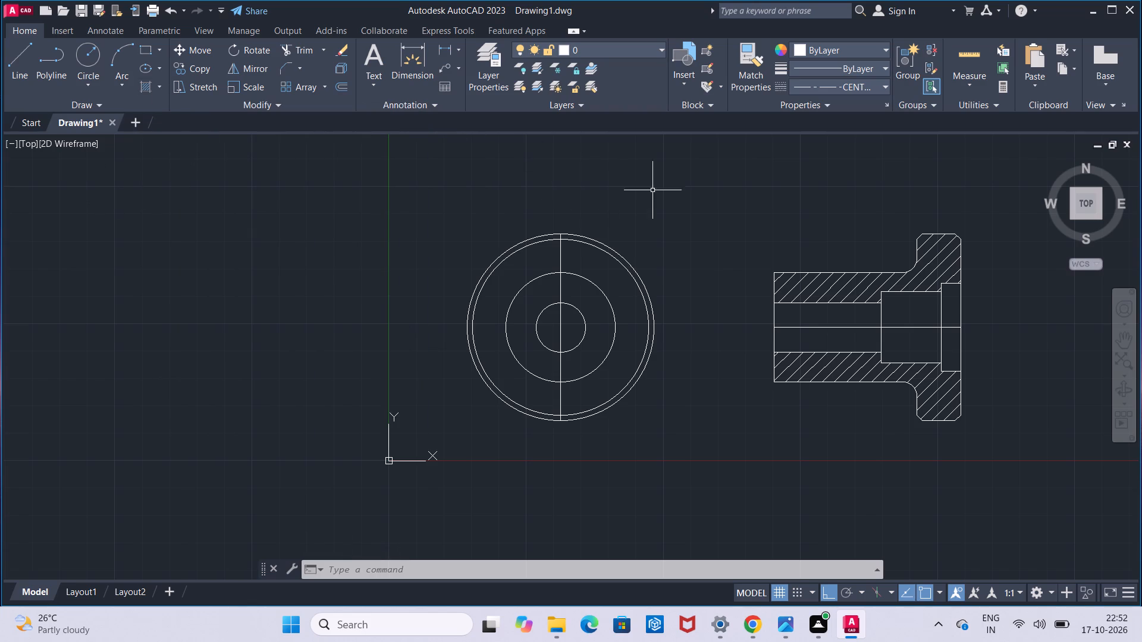
Measure the height of the middle bore step's left edge in the section with a trial linear dimension.
{"action": "left_click", "coordinate": [449, 51]}
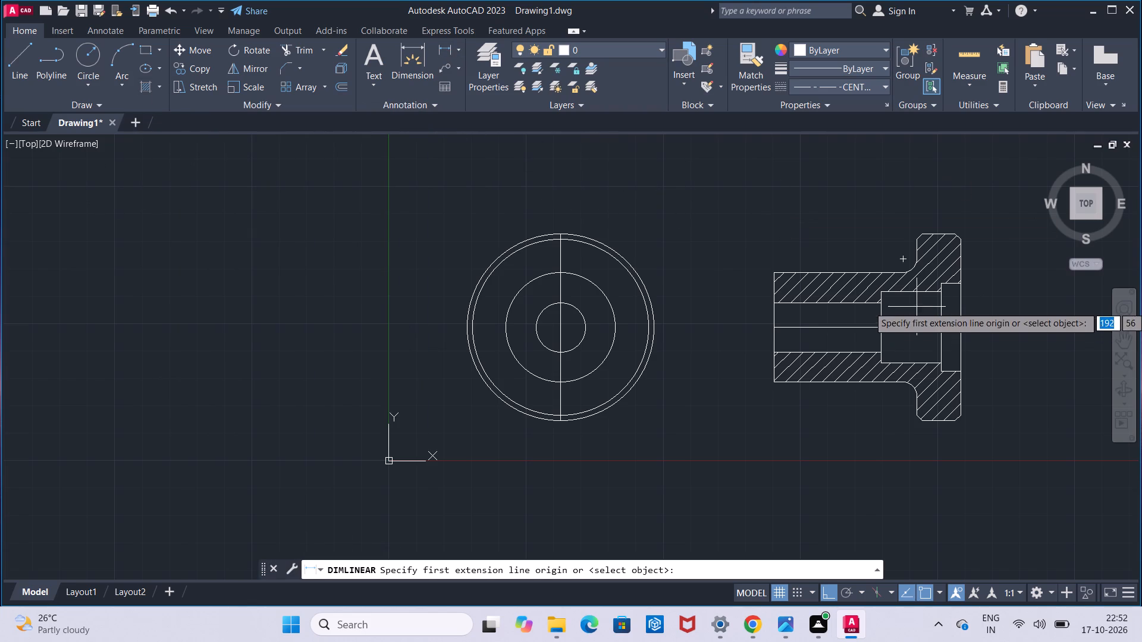
{"action": "left_click", "coordinate": [882, 294]}
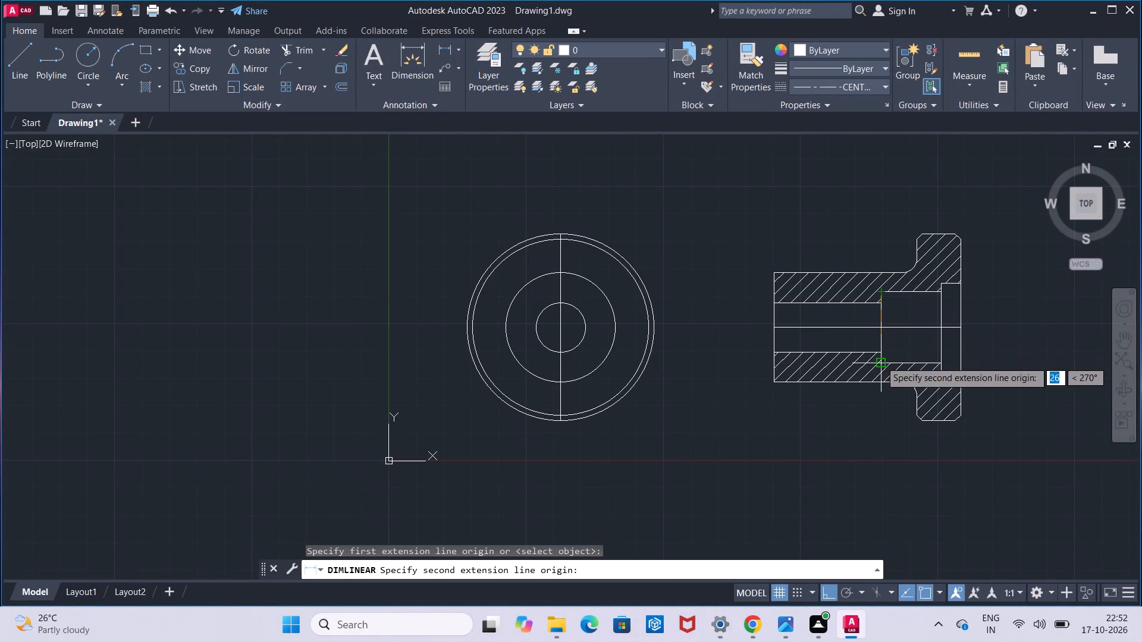
{"action": "left_click", "coordinate": [880, 361]}
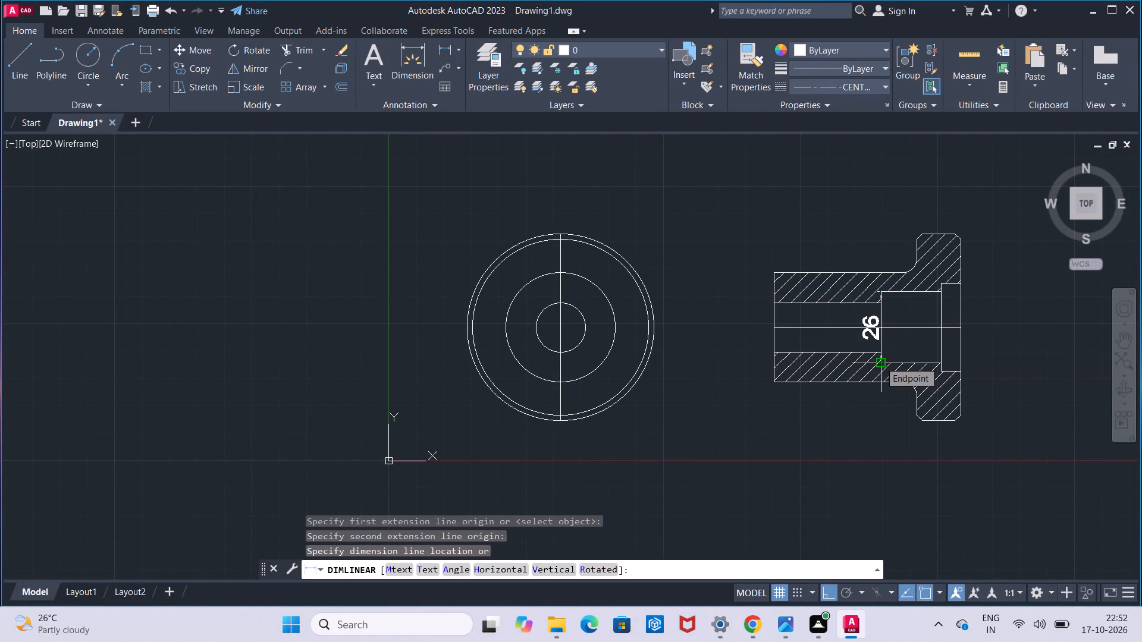
{"action": "key", "text": "Escape"}
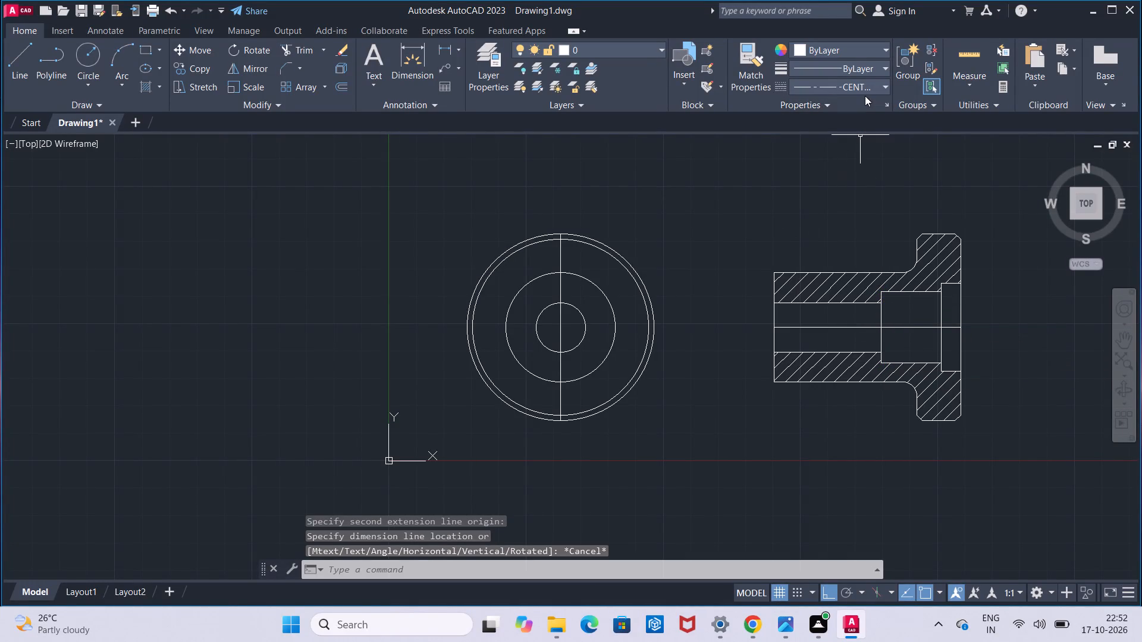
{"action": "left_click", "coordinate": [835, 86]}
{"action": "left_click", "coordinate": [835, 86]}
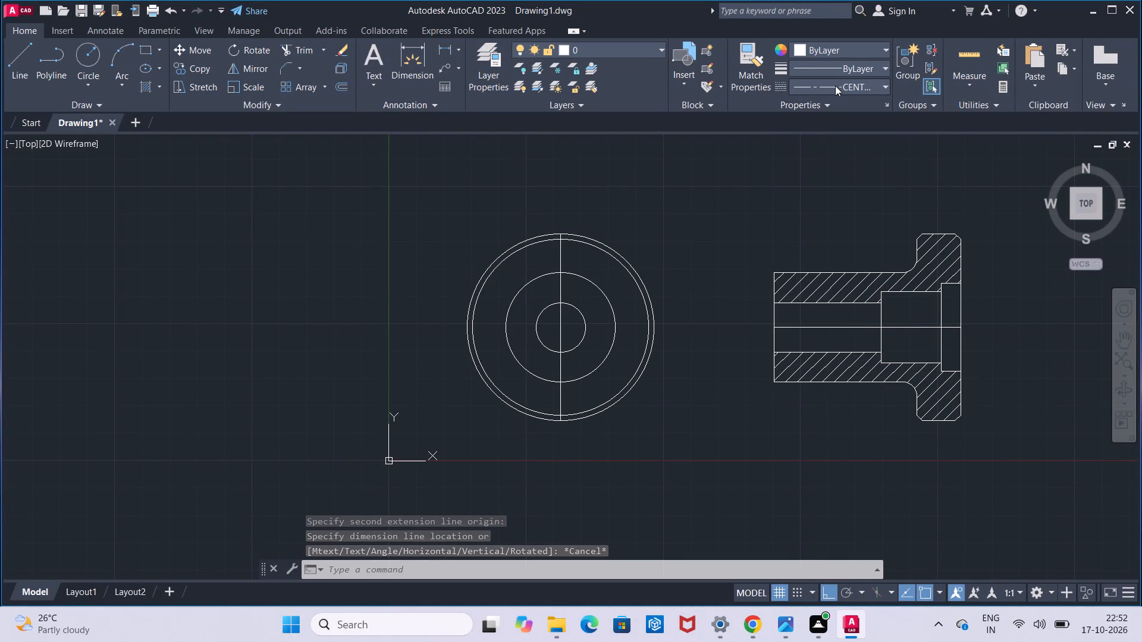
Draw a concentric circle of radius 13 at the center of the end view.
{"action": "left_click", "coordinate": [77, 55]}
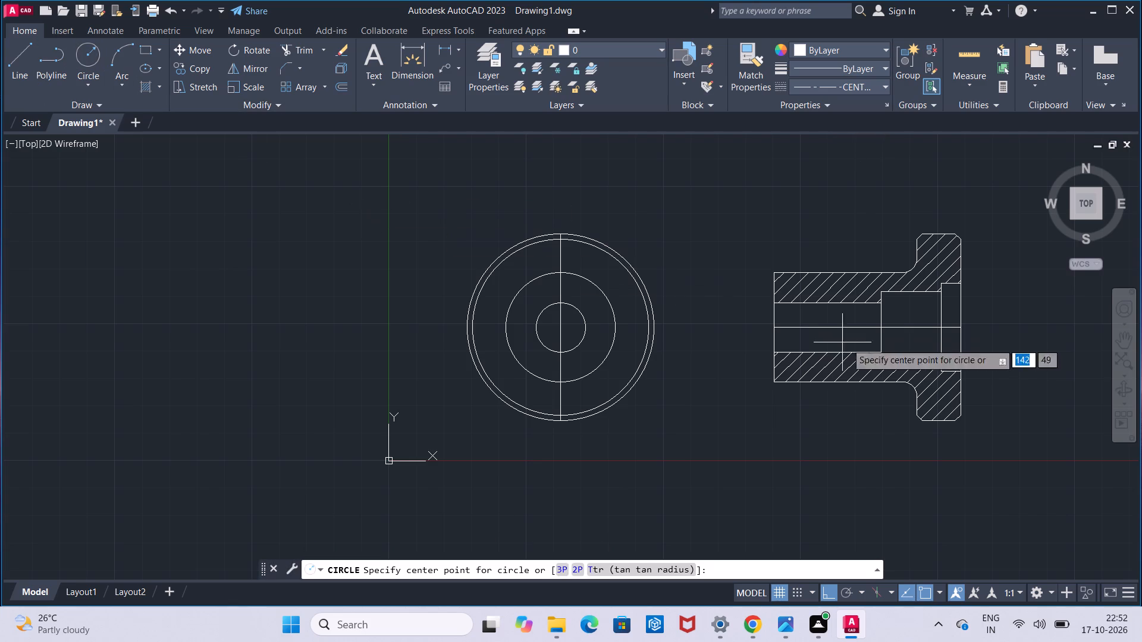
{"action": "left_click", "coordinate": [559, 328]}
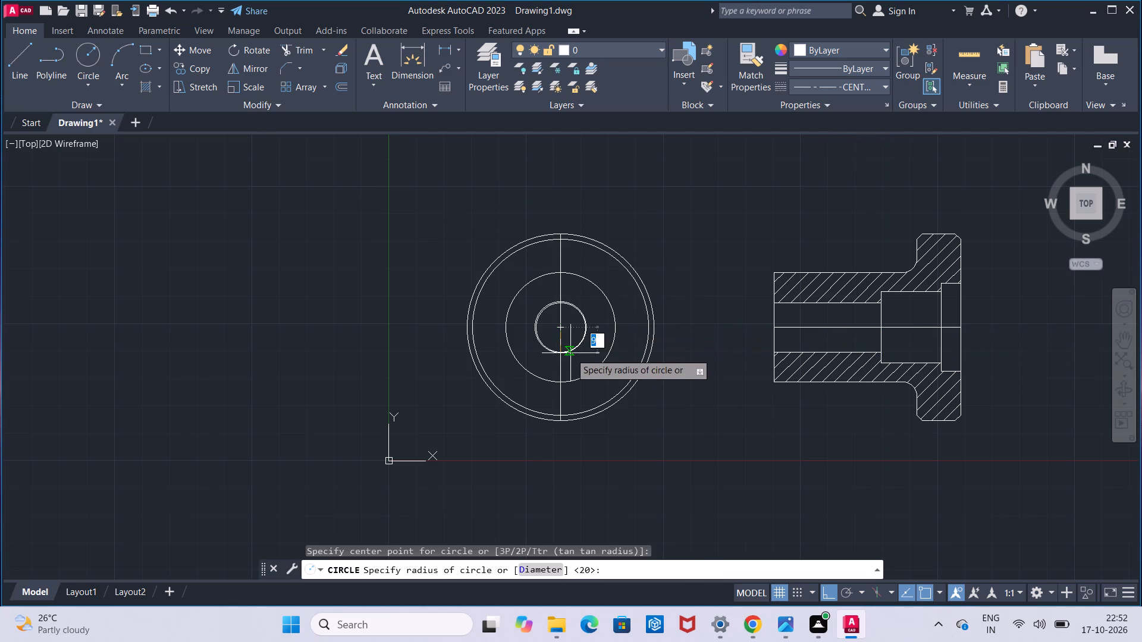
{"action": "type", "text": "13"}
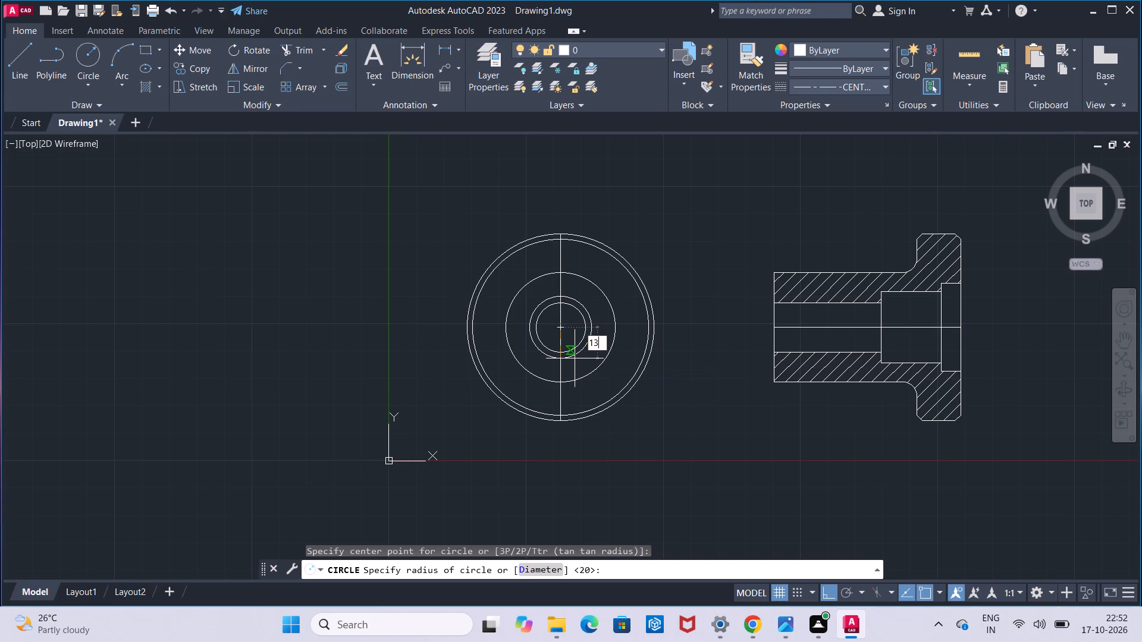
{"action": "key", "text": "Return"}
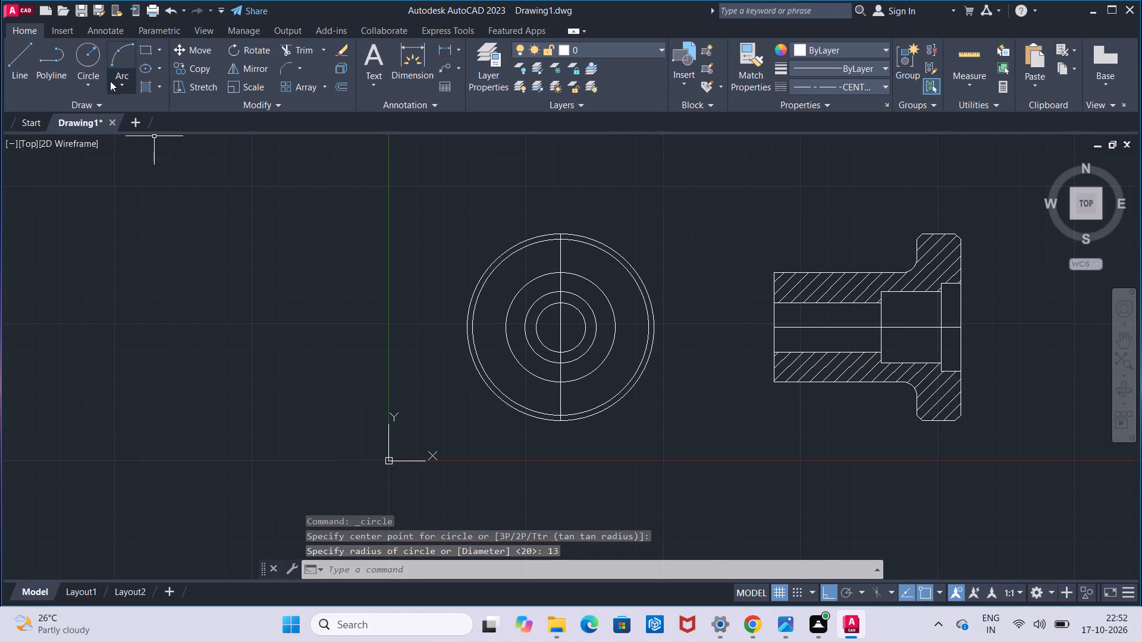
Measure the height of the counterbore's inner edge at the flange end of the section with a trial linear dimension.
{"action": "left_click", "coordinate": [95, 63]}
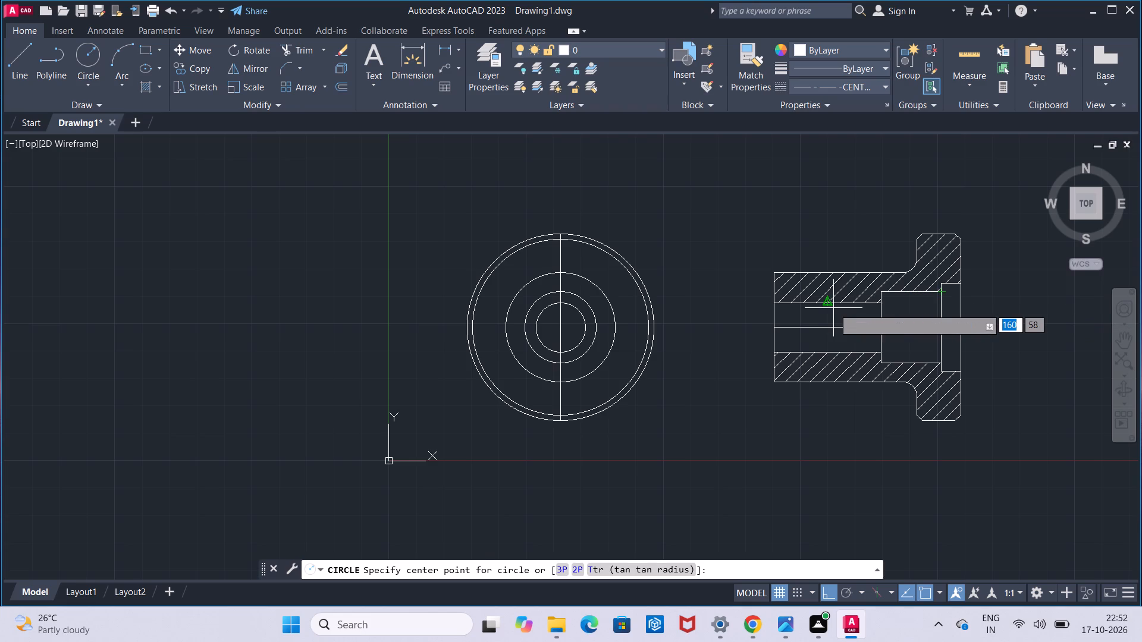
{"action": "key", "text": "Escape"}
{"action": "left_click", "coordinate": [438, 48]}
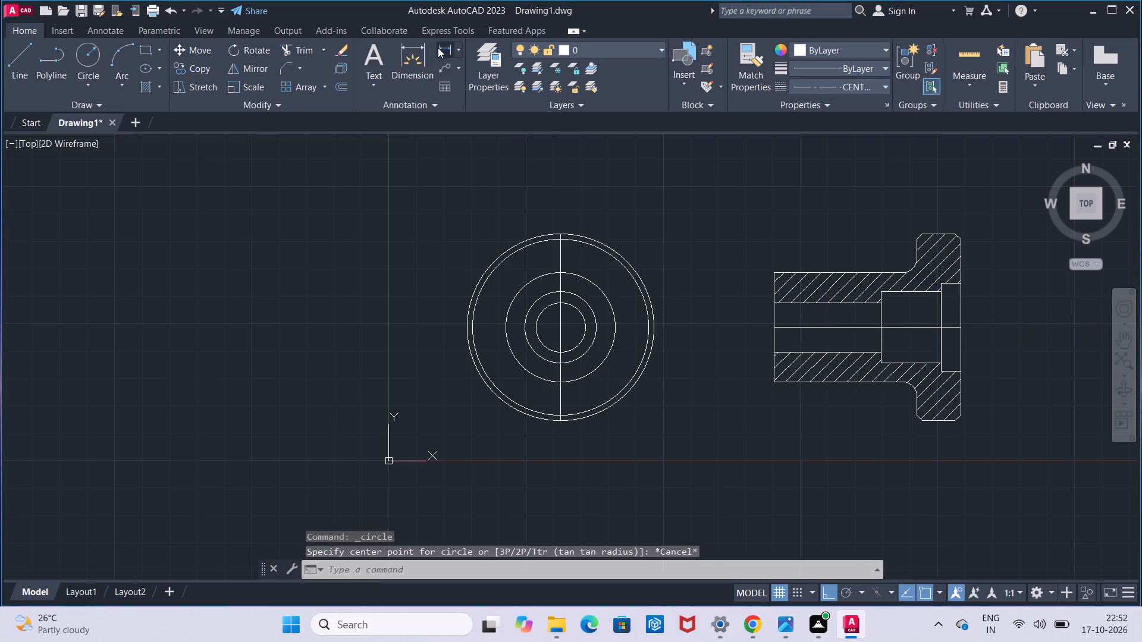
{"action": "left_click", "coordinate": [944, 284]}
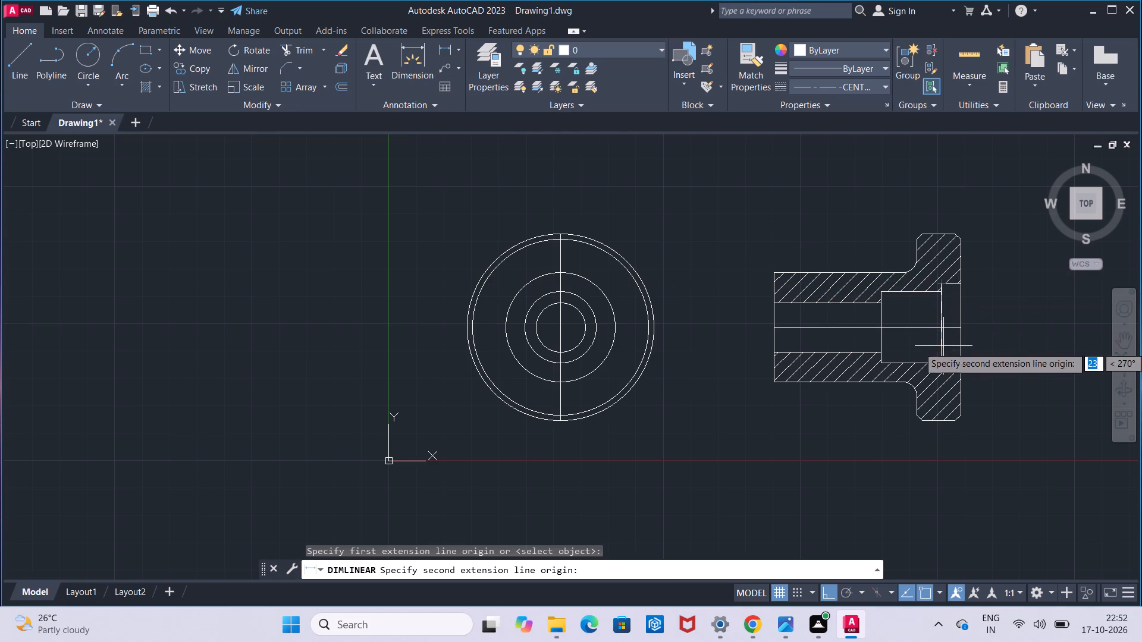
{"action": "left_click", "coordinate": [945, 369]}
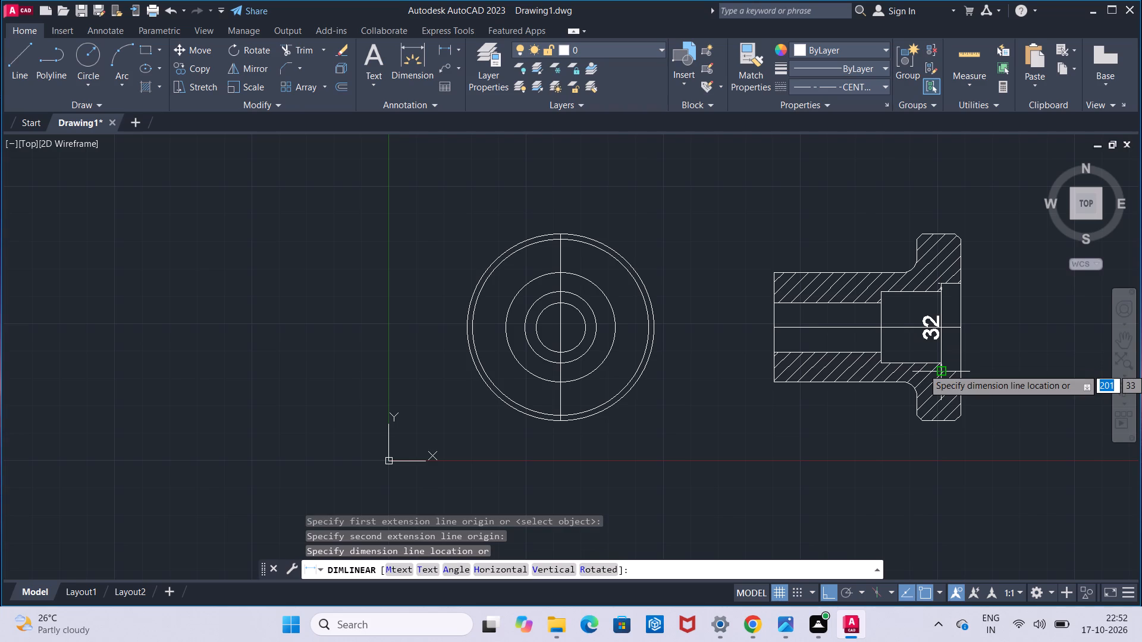
{"action": "key", "text": "Escape"}
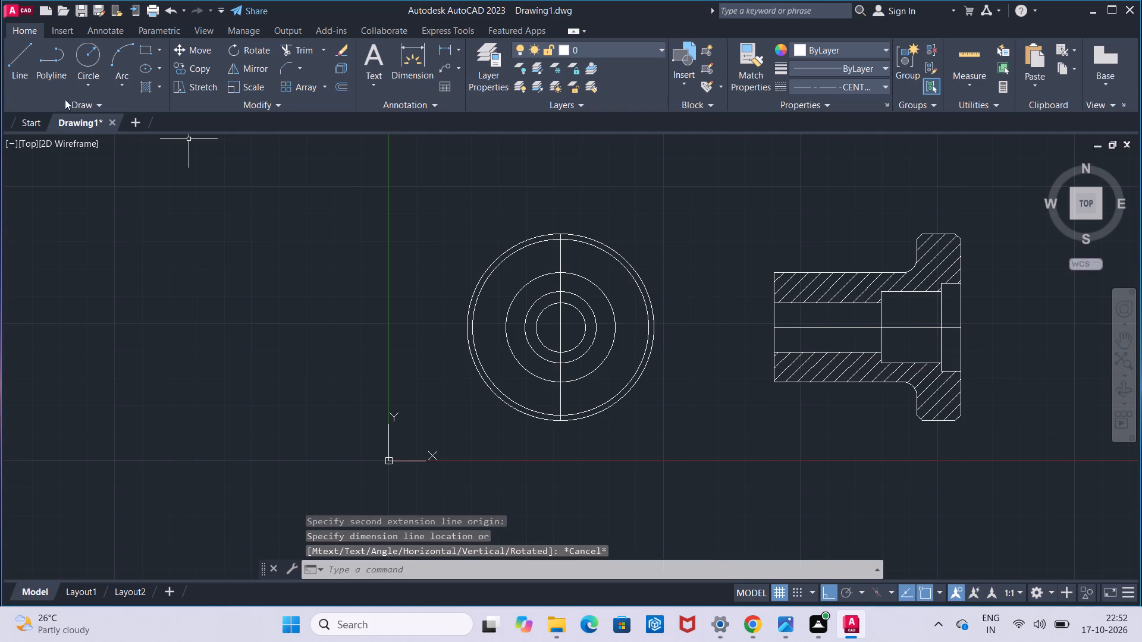
Draw a concentric circle of radius 32 at the center of the end view.
{"action": "left_click", "coordinate": [80, 62]}
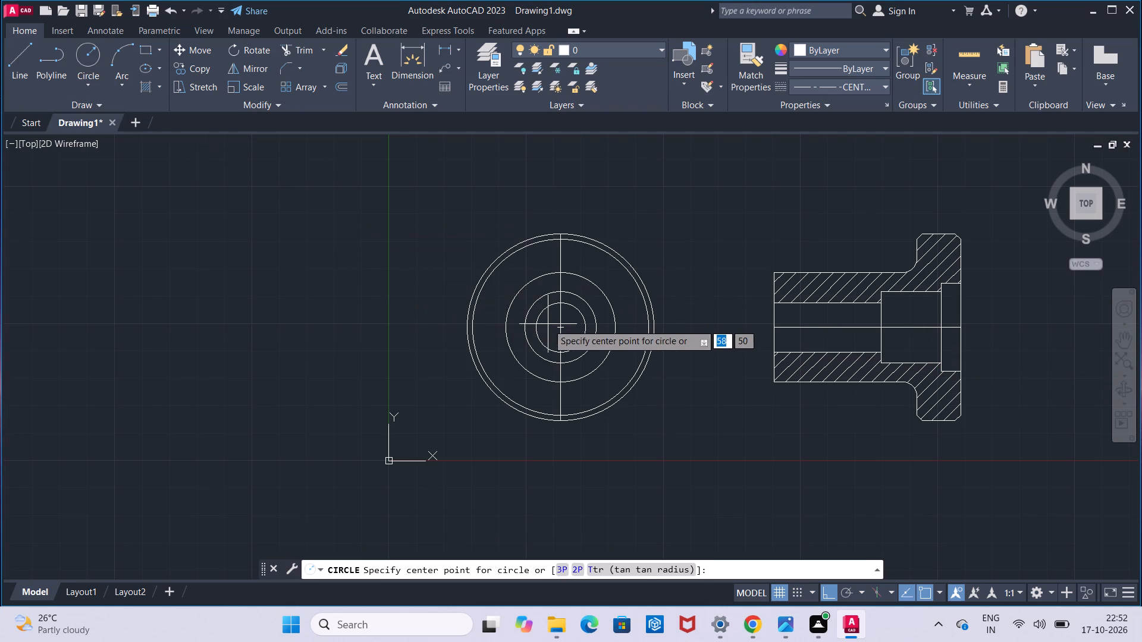
{"action": "left_click", "coordinate": [561, 331]}
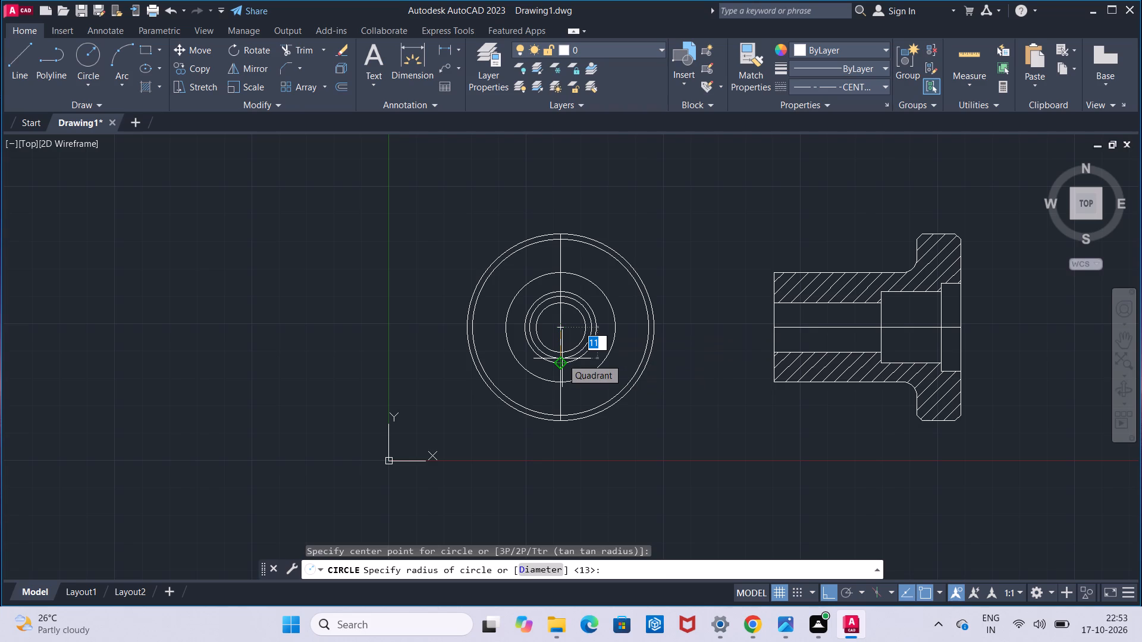
{"action": "type", "text": "32"}
{"action": "key", "text": "Return"}
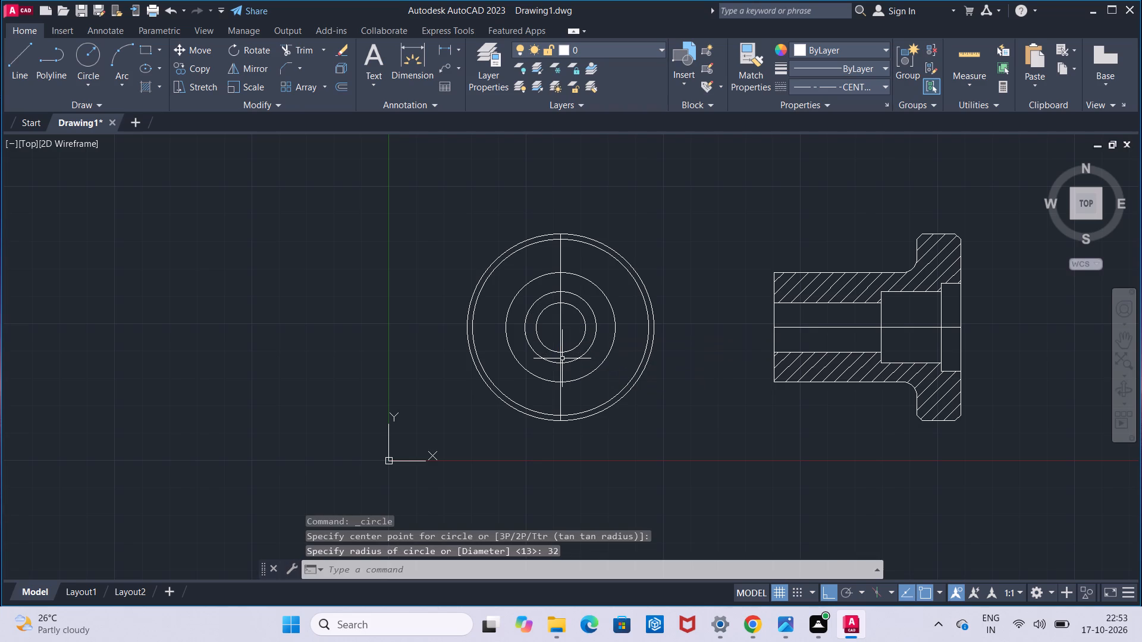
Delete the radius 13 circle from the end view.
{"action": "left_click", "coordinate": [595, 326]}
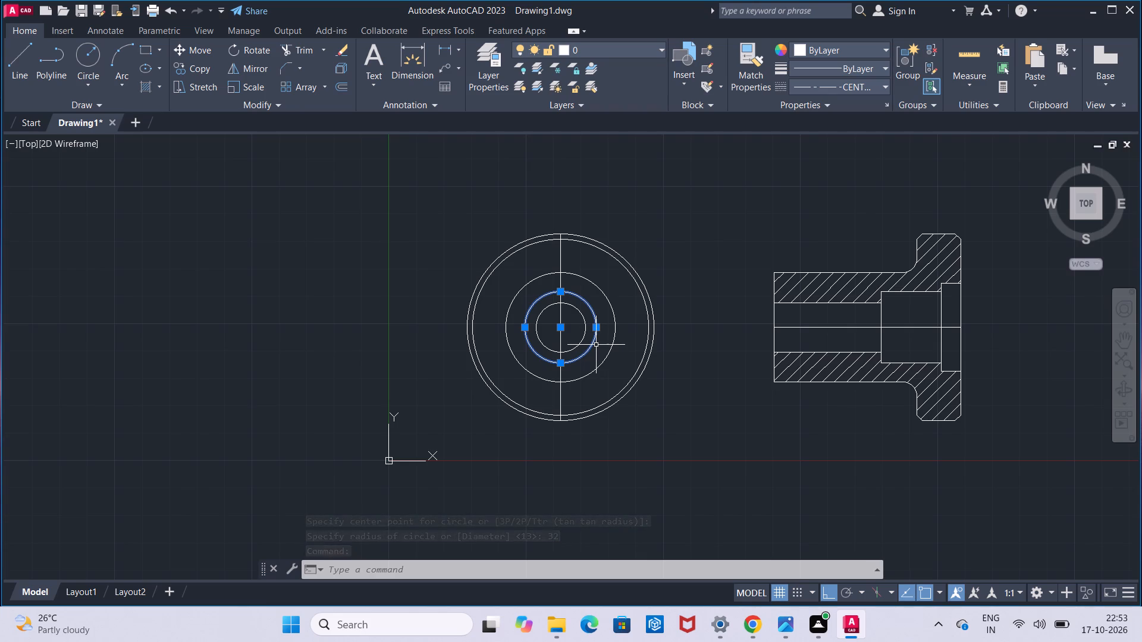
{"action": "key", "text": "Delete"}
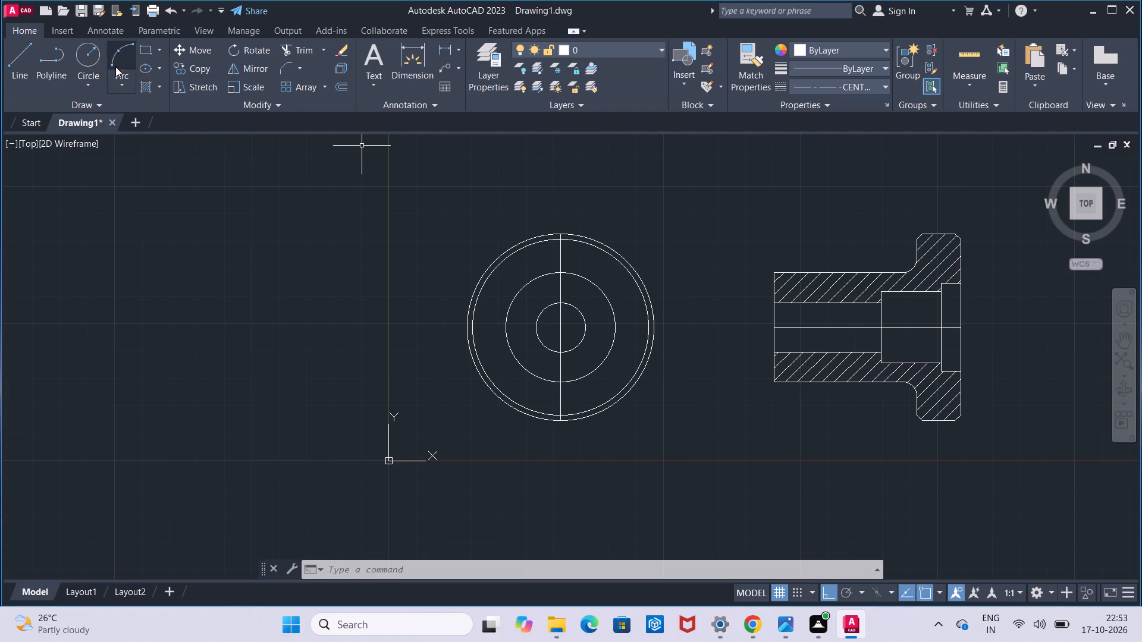
Draw a concentric circle of radius 16 at the center of the end view.
{"action": "left_click", "coordinate": [93, 58]}
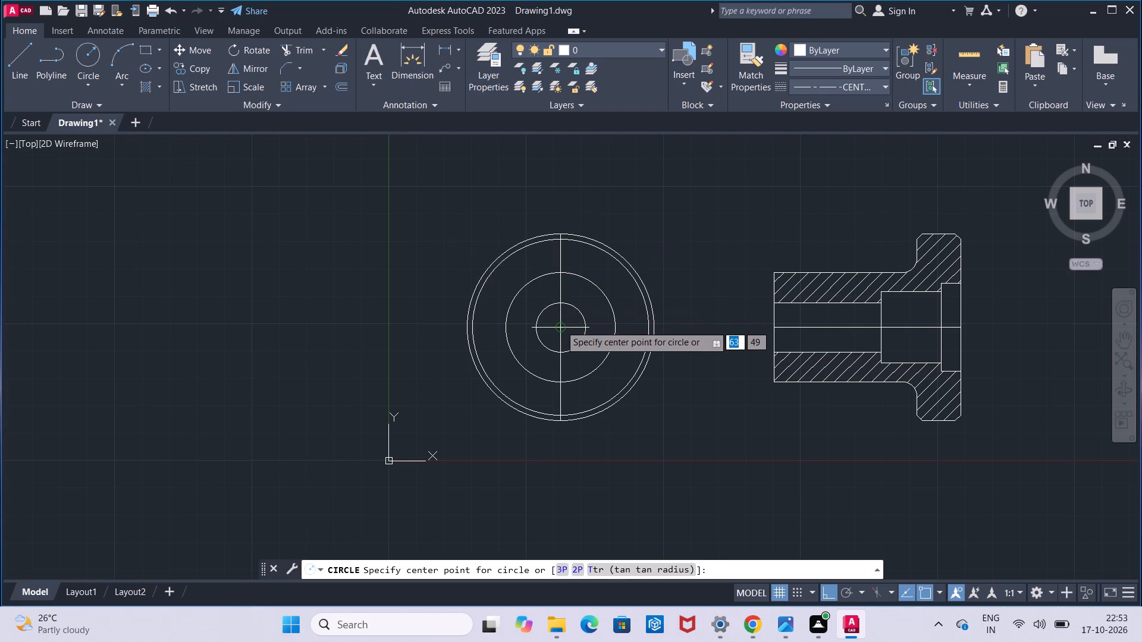
{"action": "left_click", "coordinate": [560, 326]}
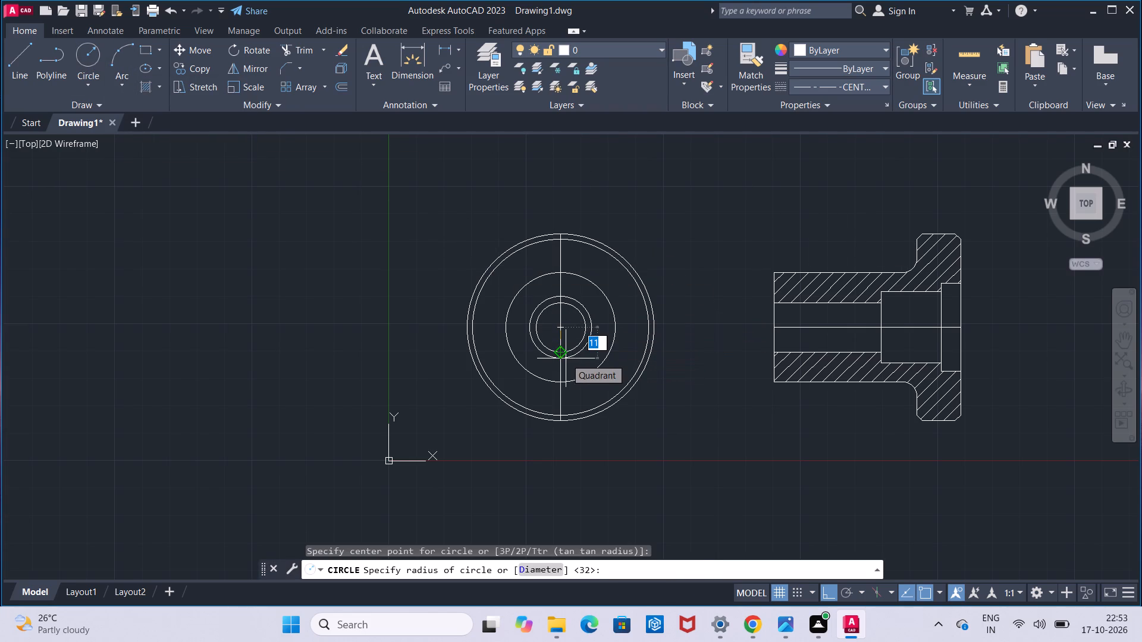
{"action": "type", "text": "16"}
{"action": "key", "text": "Return"}
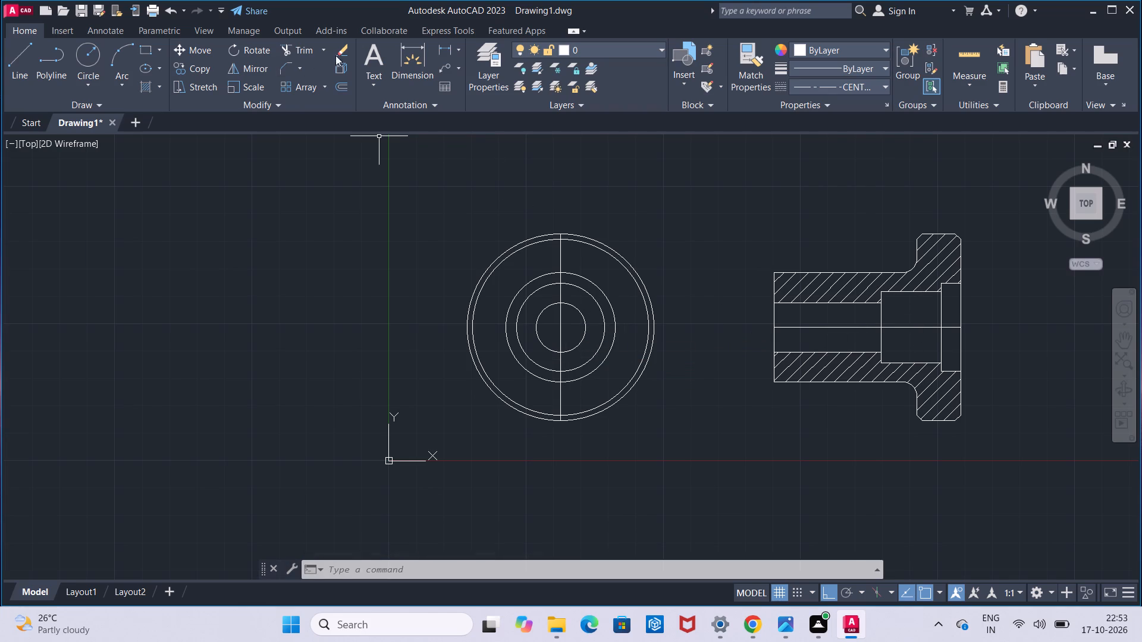
Recheck the height of the counterbore's inner edge in the section with a trial linear dimension.
{"action": "left_click", "coordinate": [444, 53]}
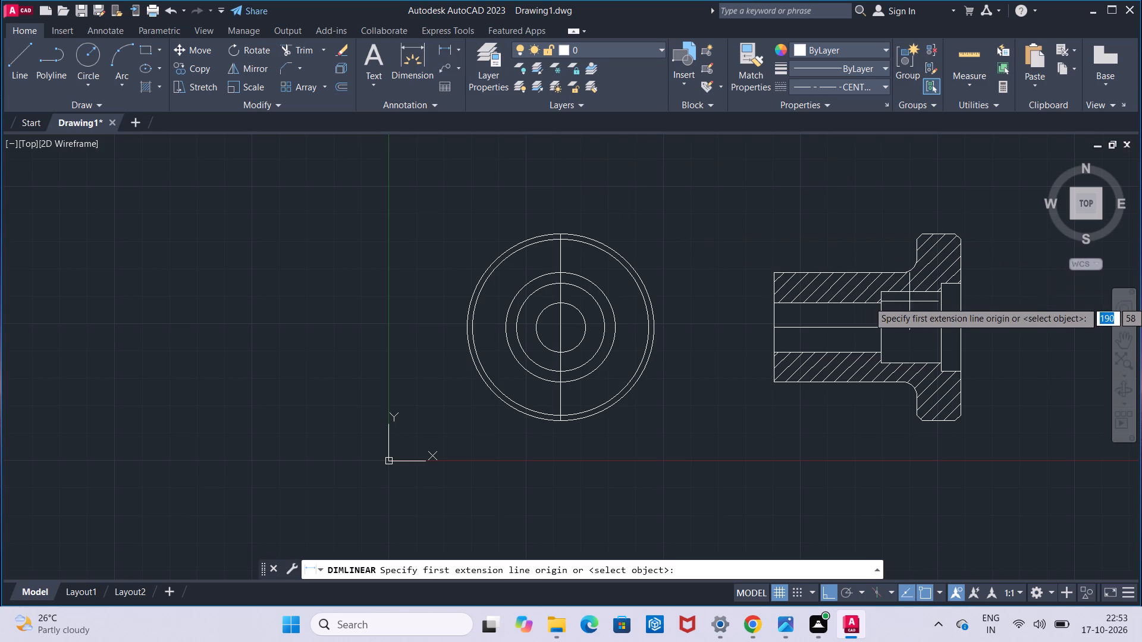
{"action": "left_click", "coordinate": [945, 285]}
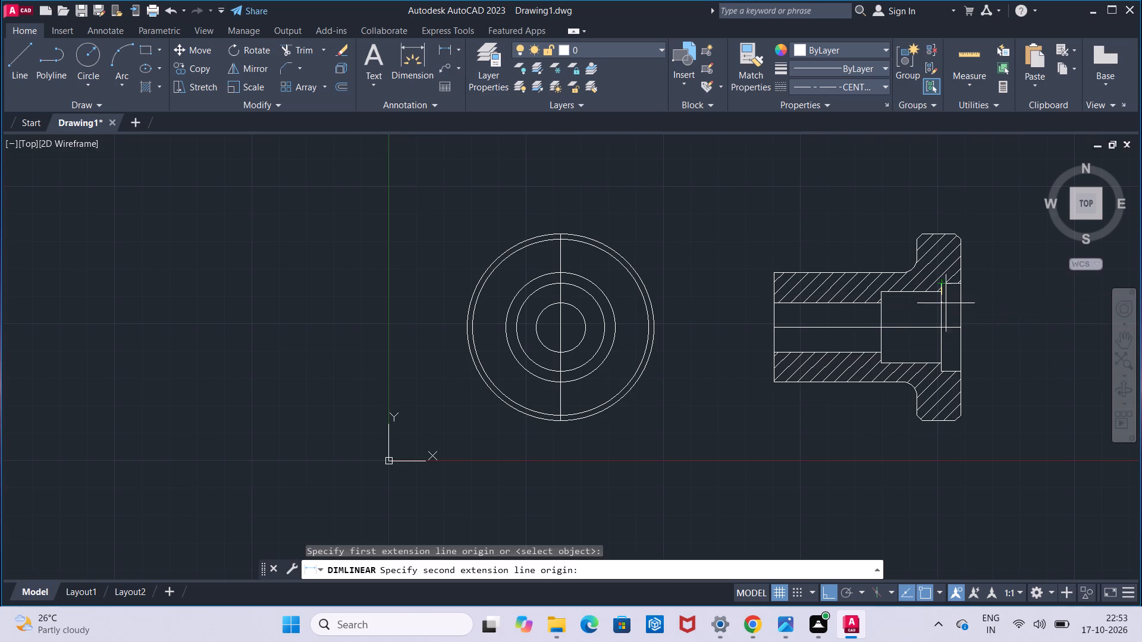
{"action": "left_click", "coordinate": [940, 377]}
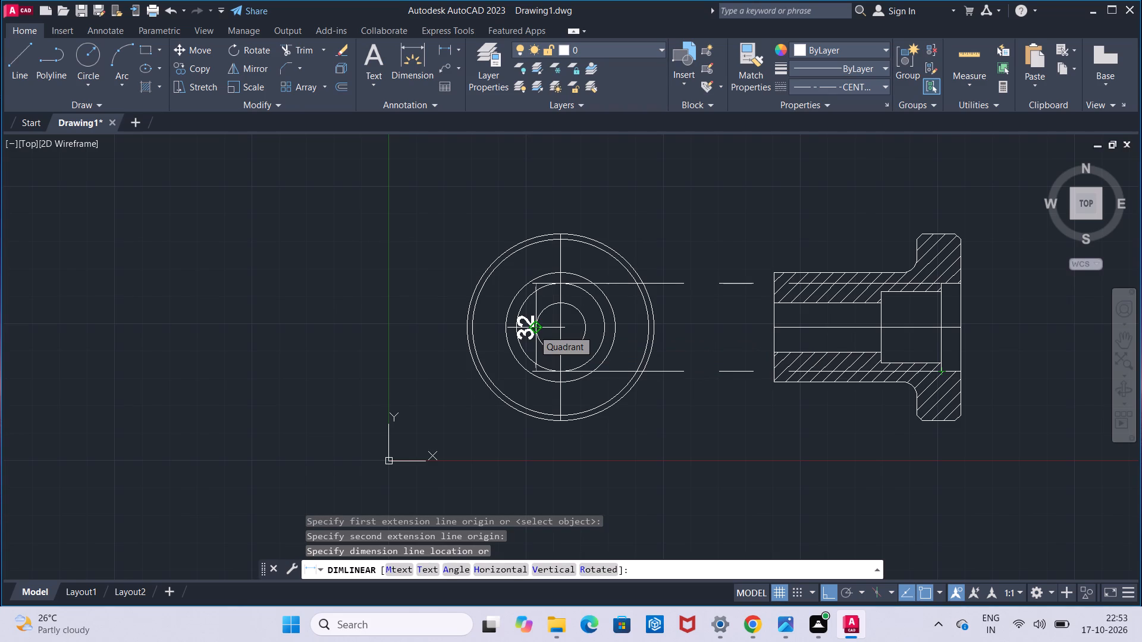
{"action": "key", "text": "Escape"}
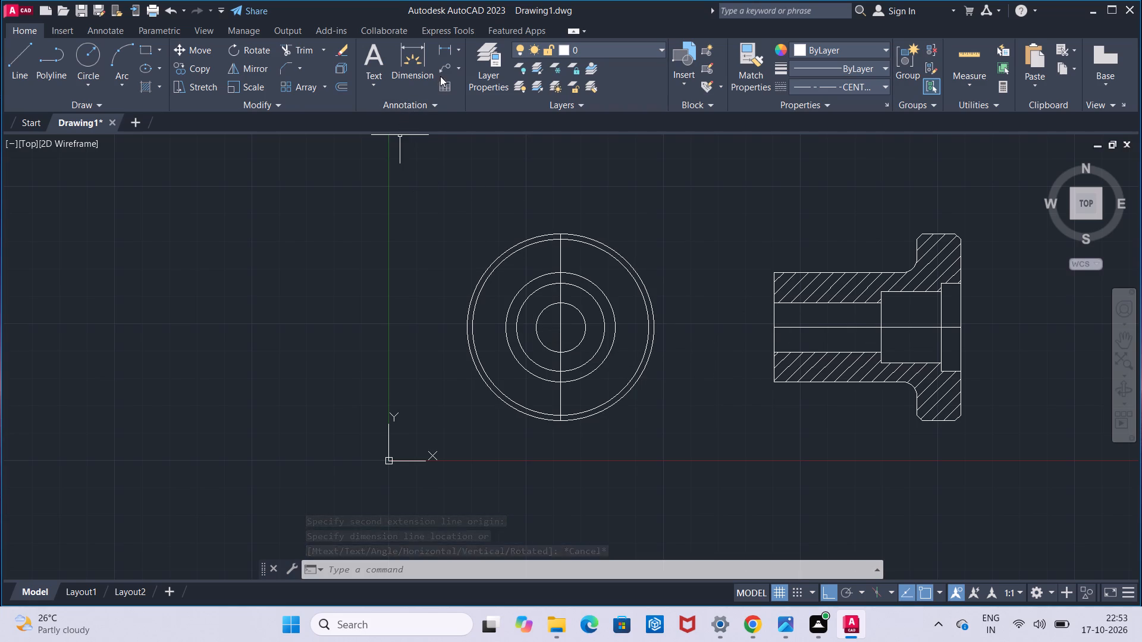
Measure the height of the middle bore step's left edge in the section with a trial linear dimension.
{"action": "left_click", "coordinate": [449, 51]}
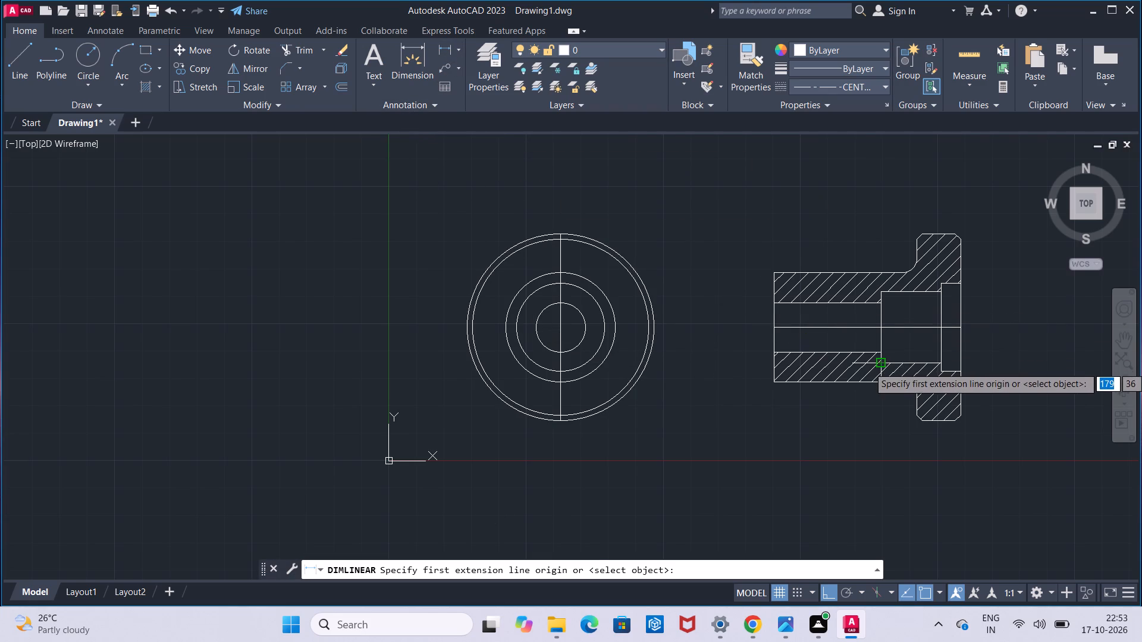
{"action": "left_click", "coordinate": [879, 367]}
{"action": "left_click", "coordinate": [884, 294]}
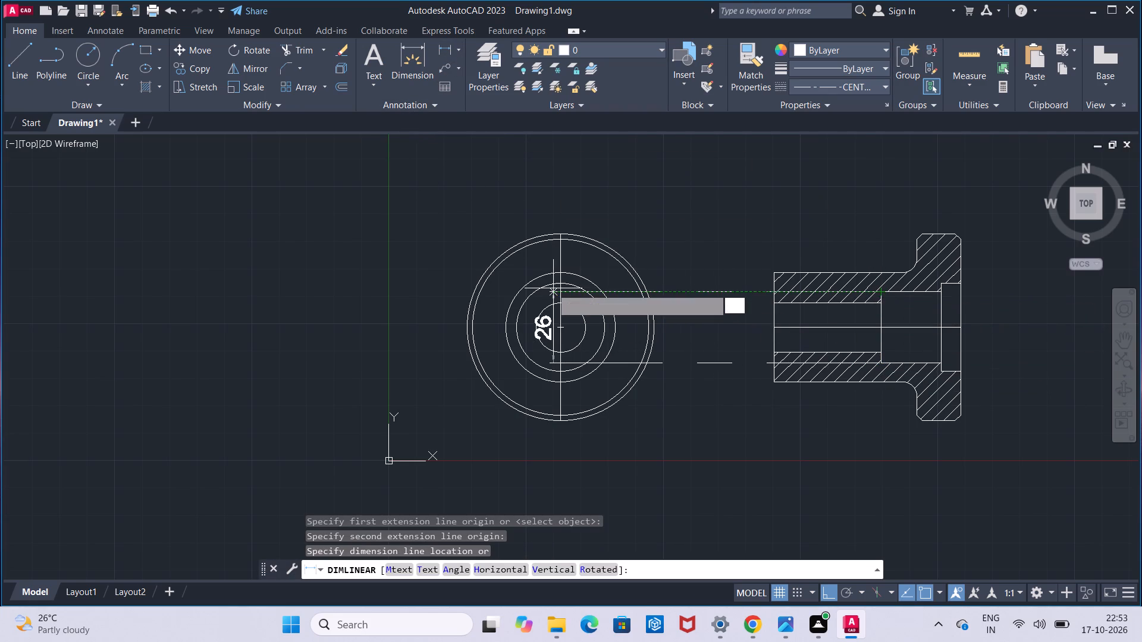
{"action": "key", "text": "Escape"}
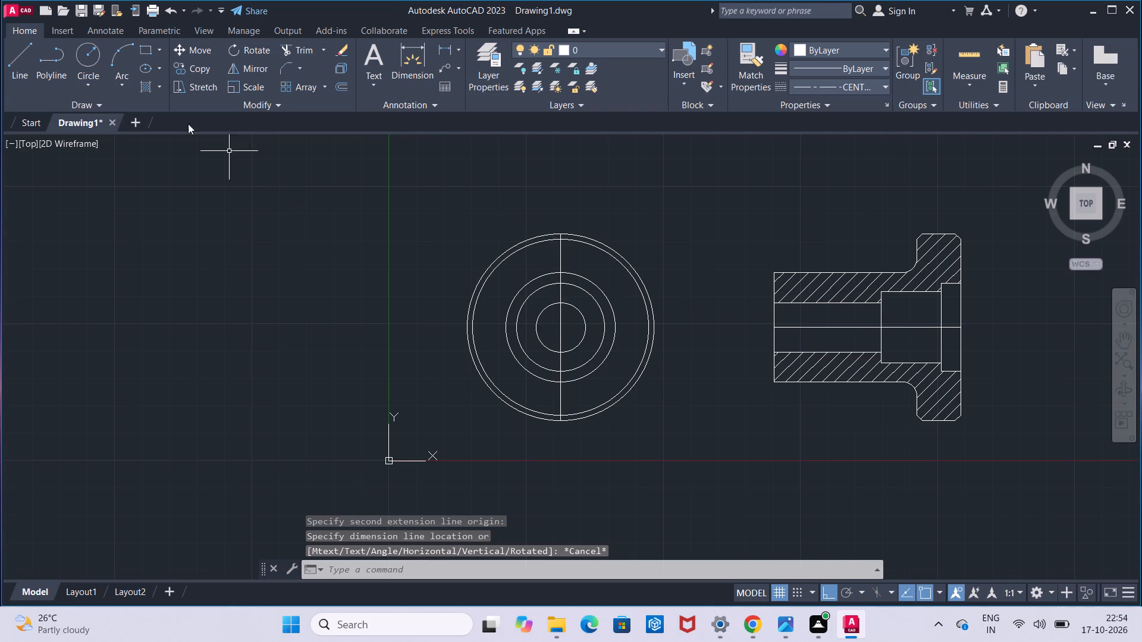
Draw a concentric circle of radius 13 at the center of the end view.
{"action": "left_click", "coordinate": [96, 62]}
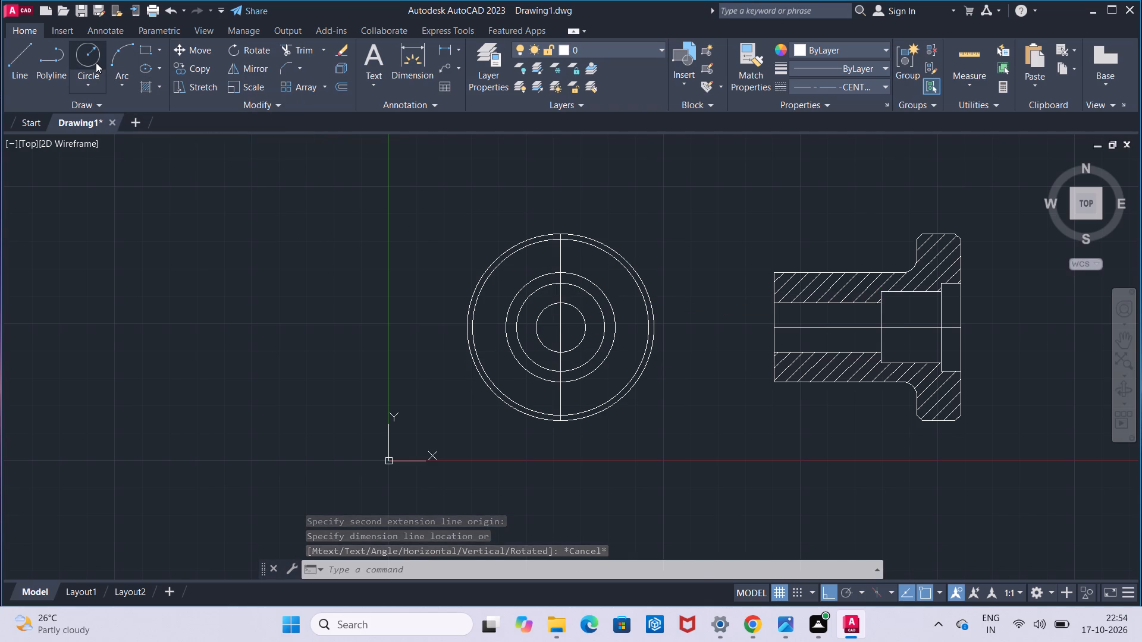
{"action": "left_click", "coordinate": [563, 331]}
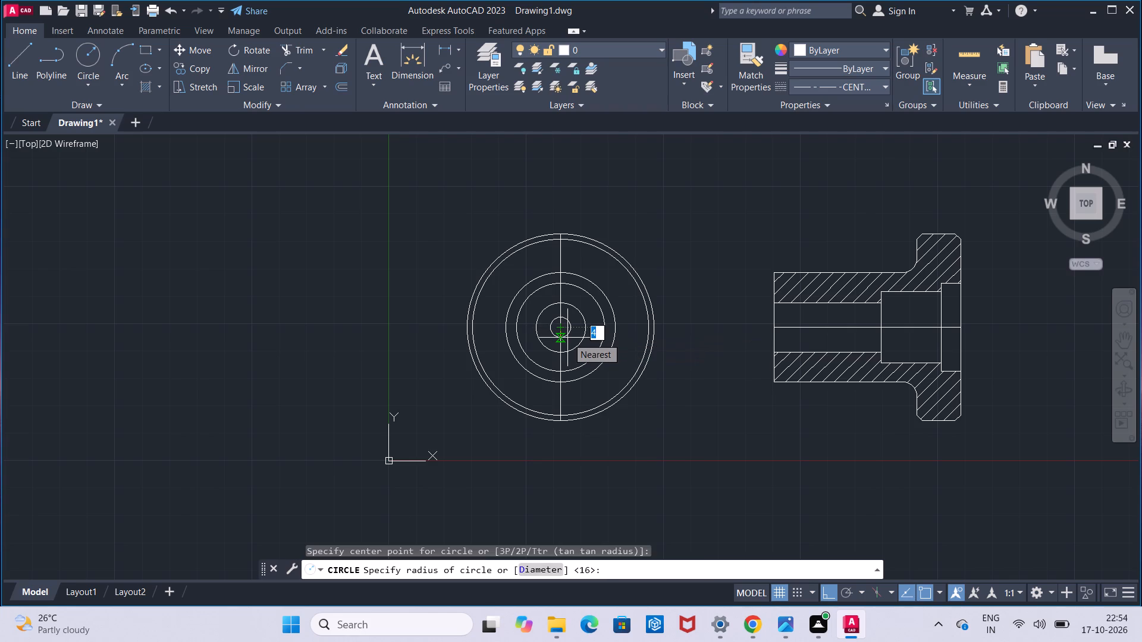
{"action": "type", "text": "13"}
{"action": "key", "text": "Return"}
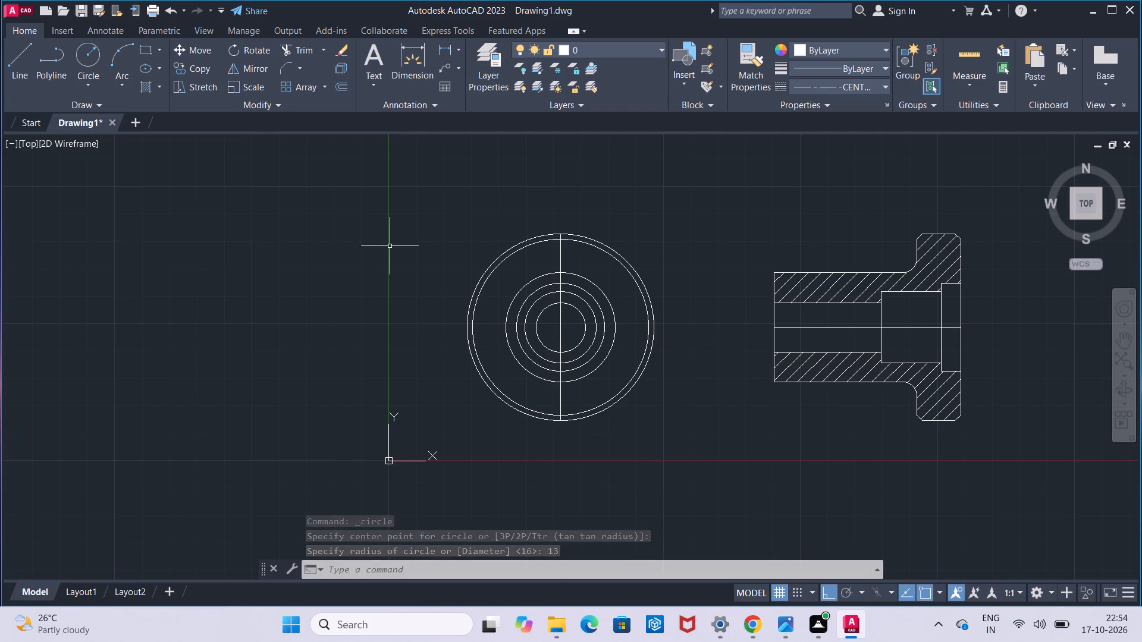
Trim away the right halves of all concentric circles in the end view at the vertical centerline.
{"action": "left_click", "coordinate": [307, 43]}
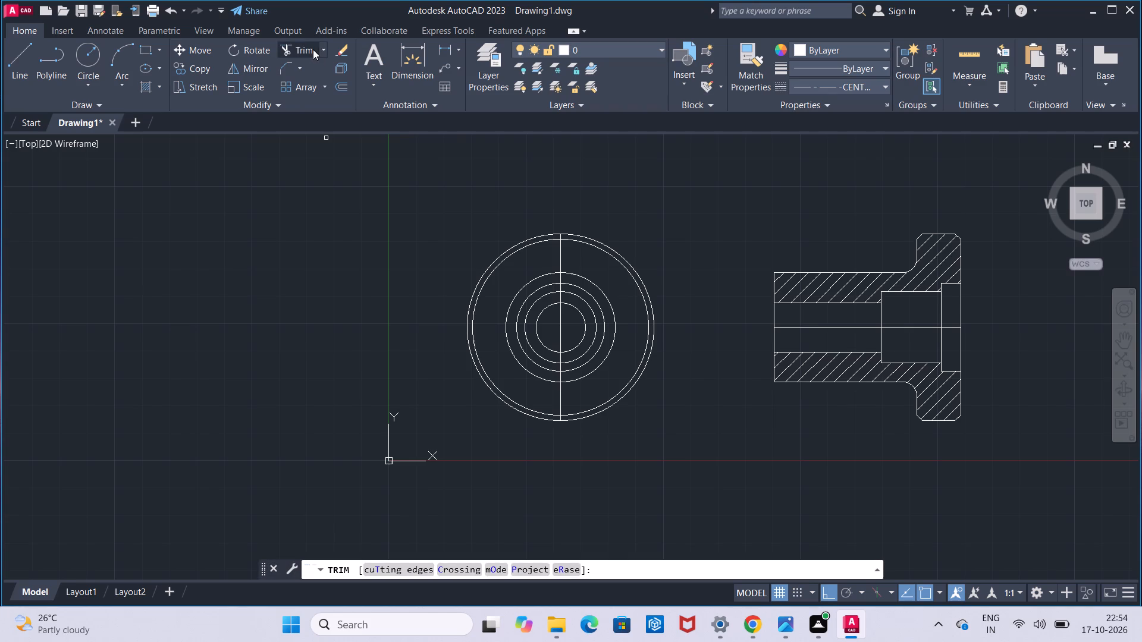
{"action": "left_click", "coordinate": [313, 49]}
{"action": "left_click_drag", "start_coordinate": [603, 183], "coordinate": [588, 298]}
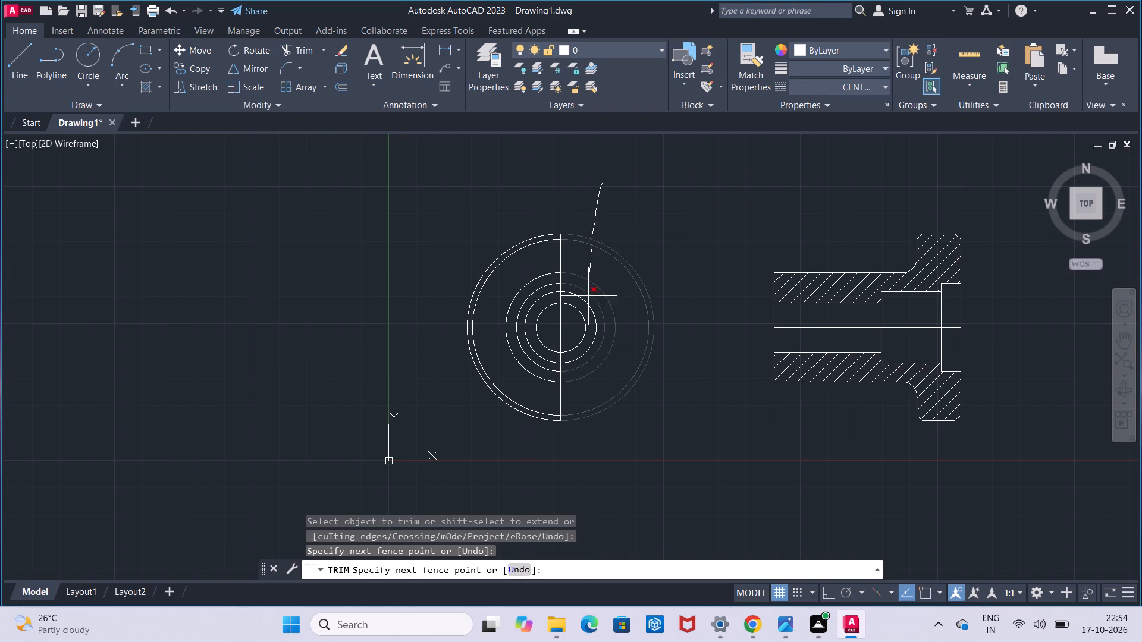
{"action": "left_click_drag", "start_coordinate": [588, 298], "coordinate": [582, 335]}
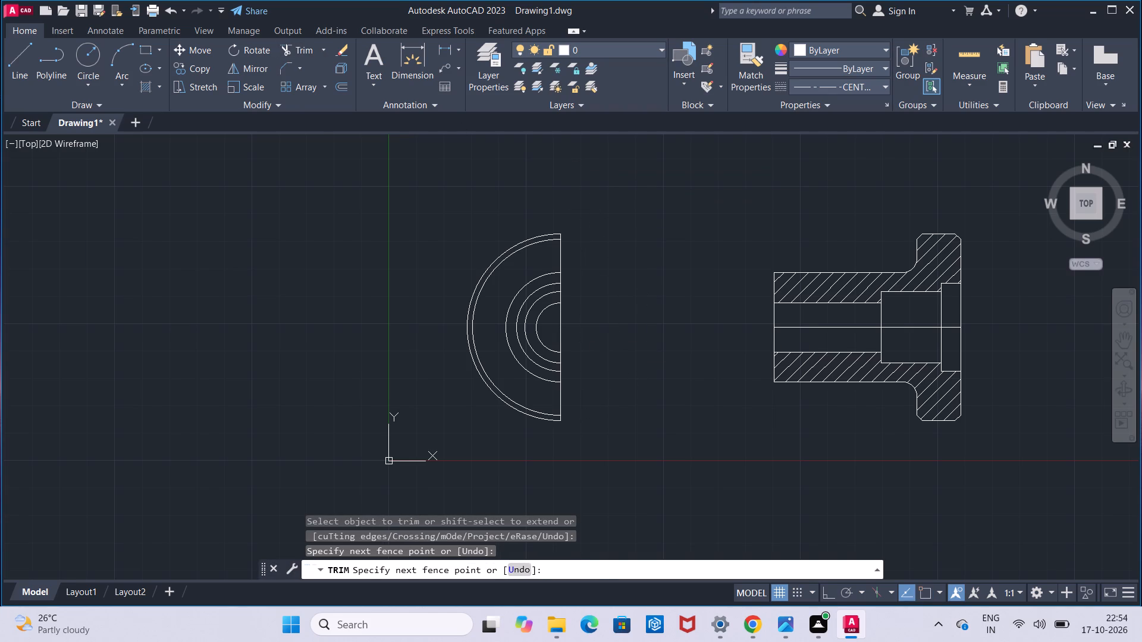
{"action": "key", "text": "Escape"}
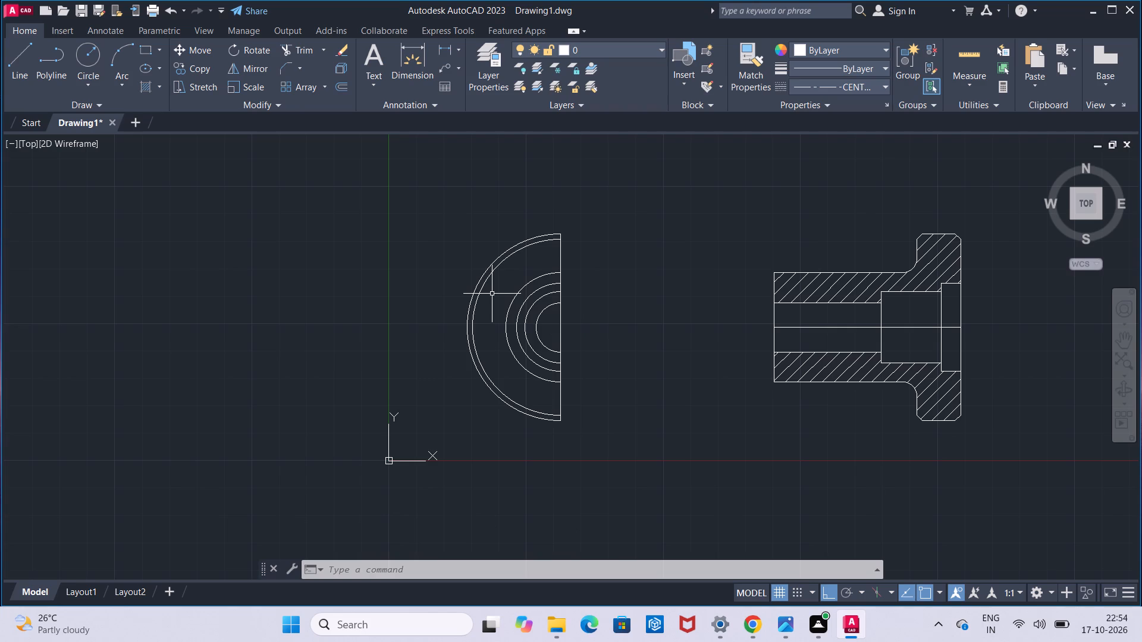
Measure the horizontal length of the middle bore step in the section with a trial linear dimension.
{"action": "left_click", "coordinate": [447, 53]}
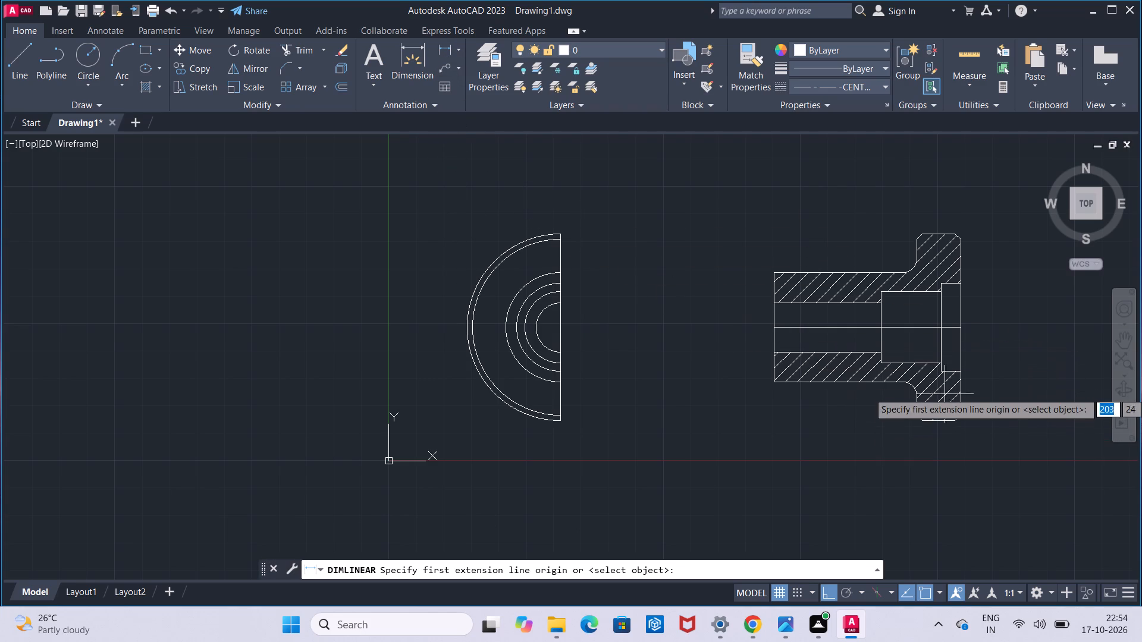
{"action": "left_click", "coordinate": [883, 364]}
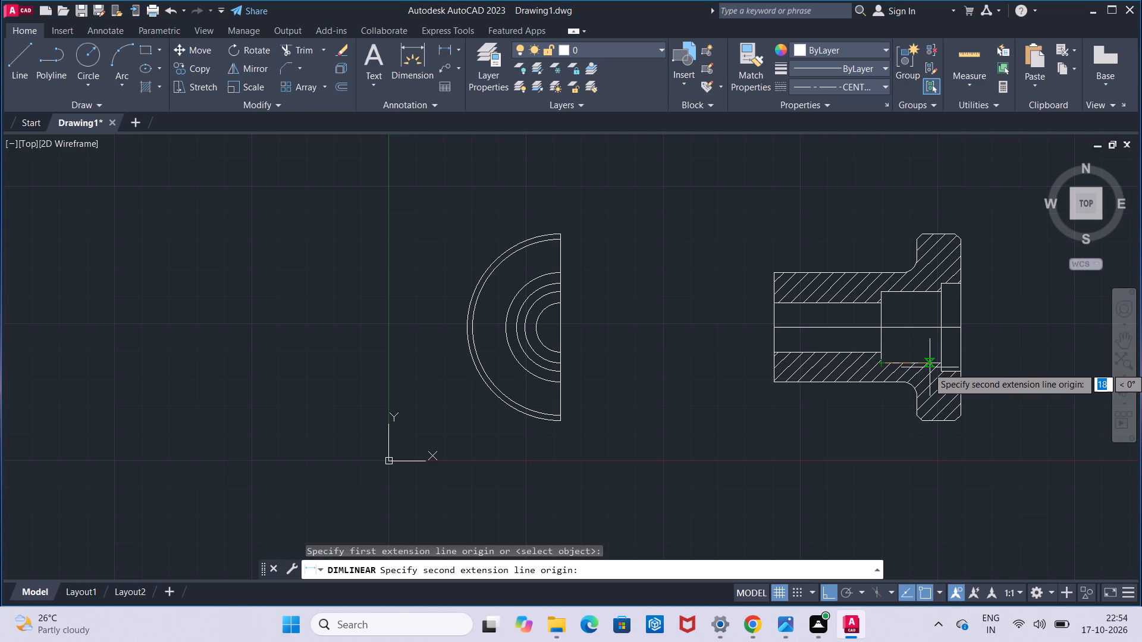
{"action": "left_click", "coordinate": [939, 367]}
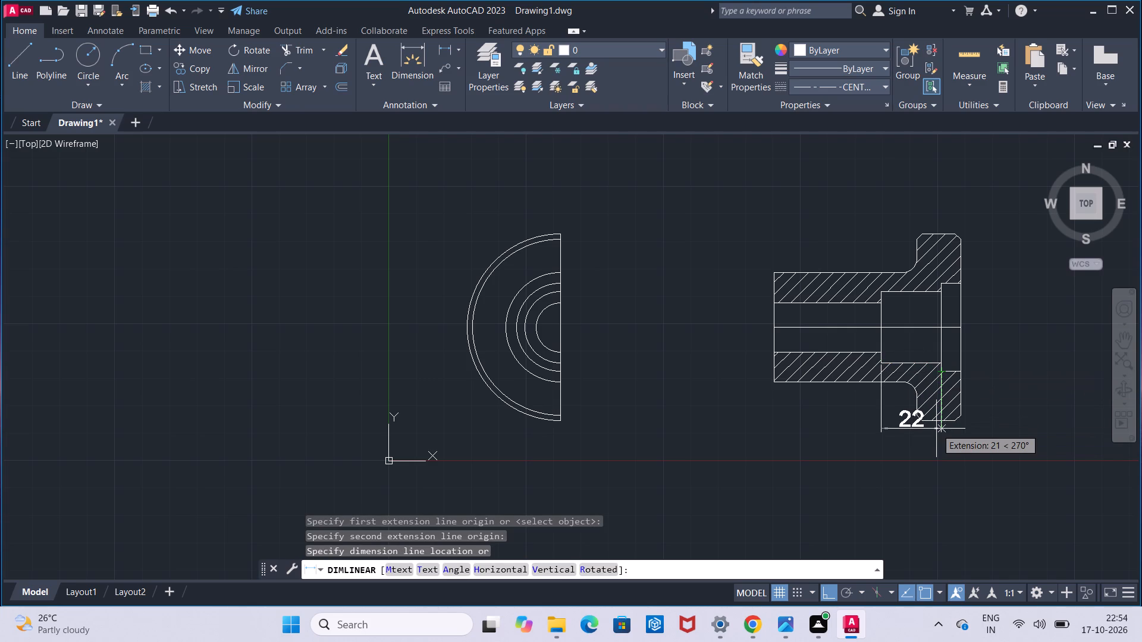
{"action": "key", "text": "Escape"}
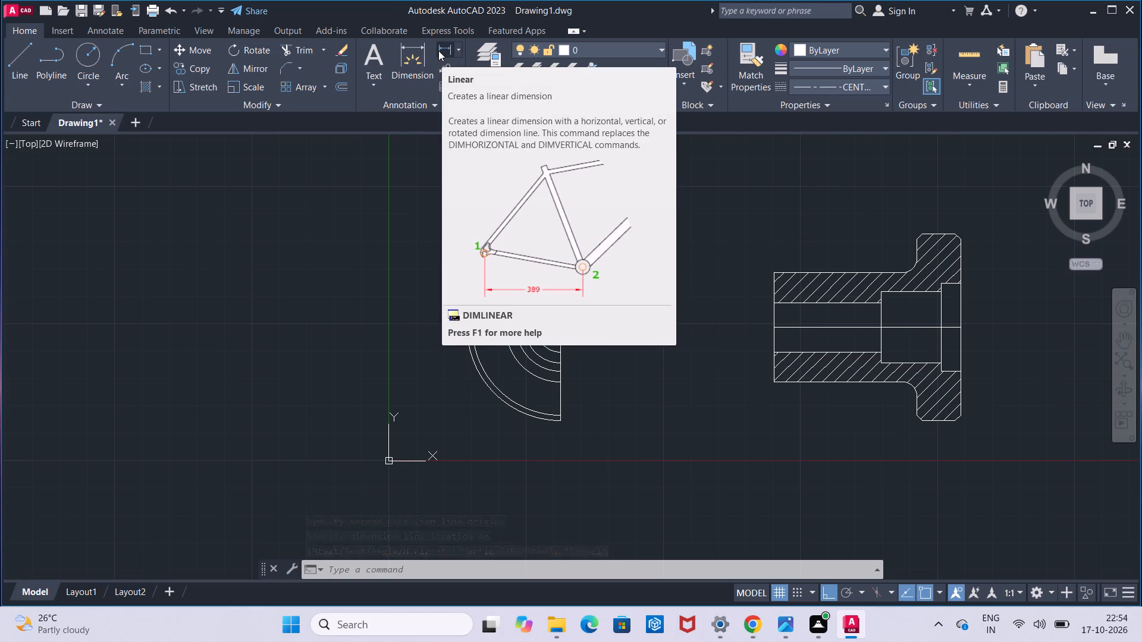
Measure the small bore's length along the section's centerline with a trial linear dimension.
{"action": "left_click", "coordinate": [438, 51]}
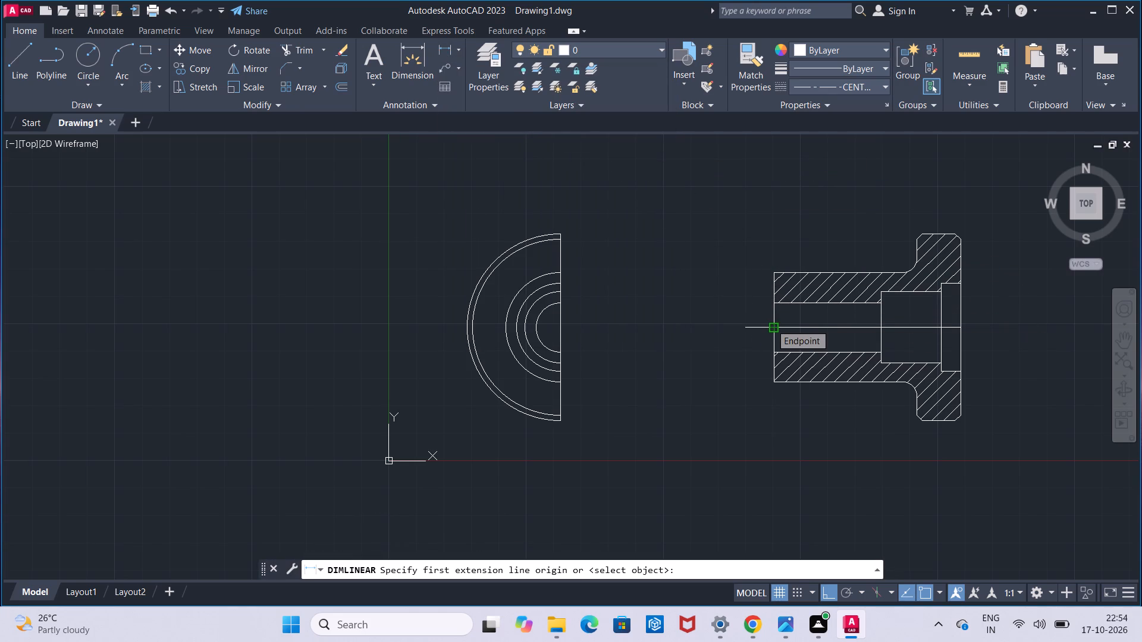
{"action": "left_click", "coordinate": [771, 324]}
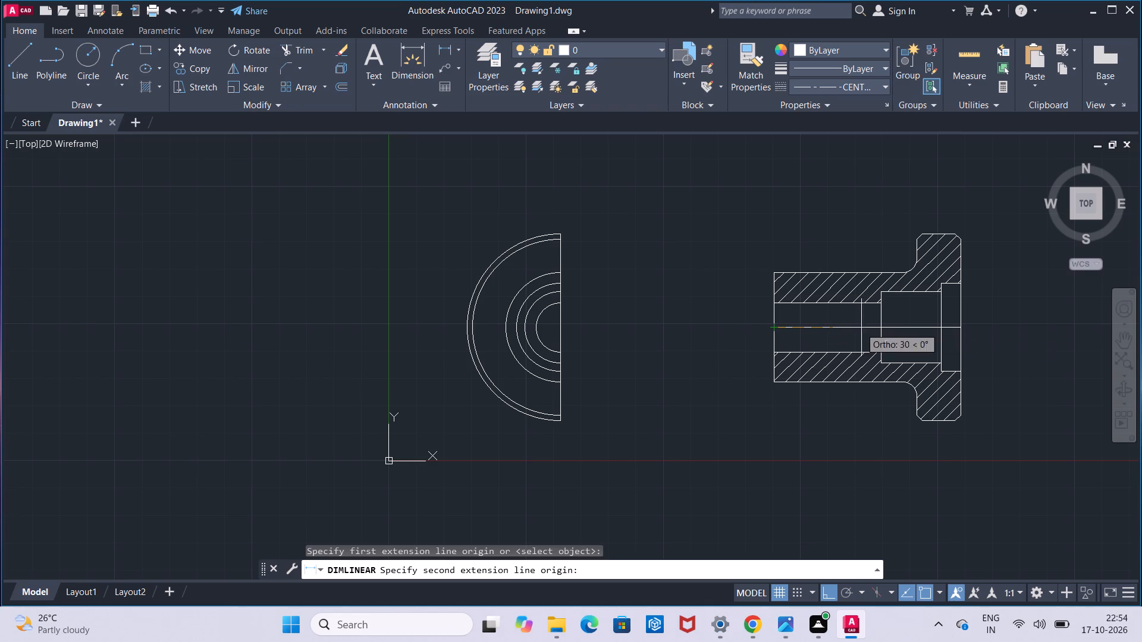
{"action": "left_click", "coordinate": [880, 326]}
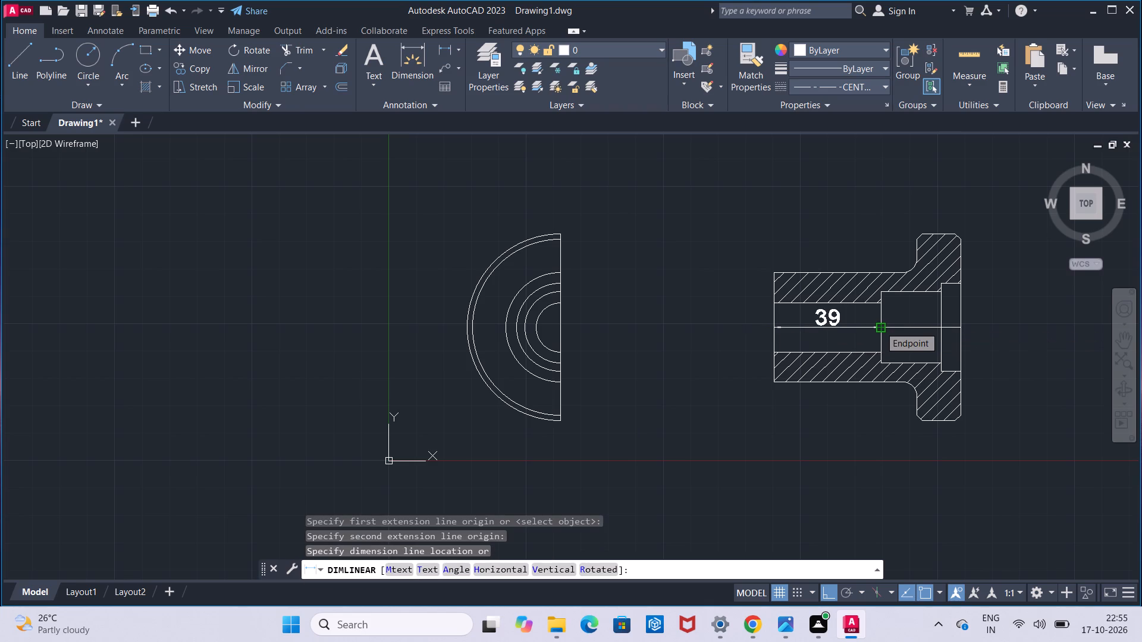
{"action": "key", "text": "Escape"}
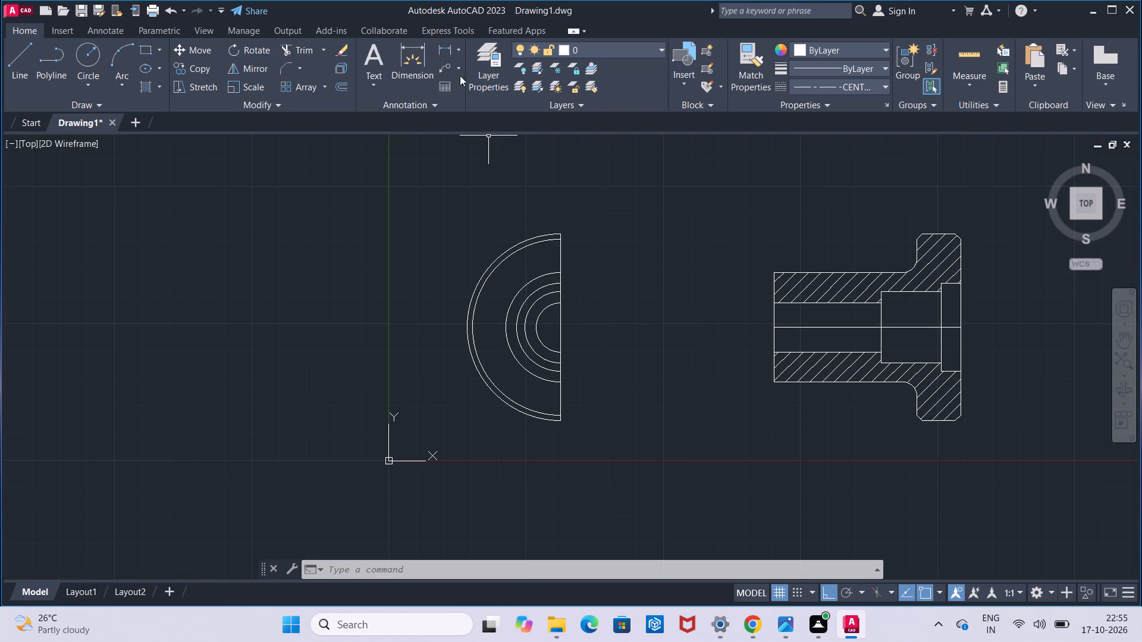
Measure from the middle bore's left edge to the flange's outer face with a trial linear dimension.
{"action": "left_click", "coordinate": [444, 56]}
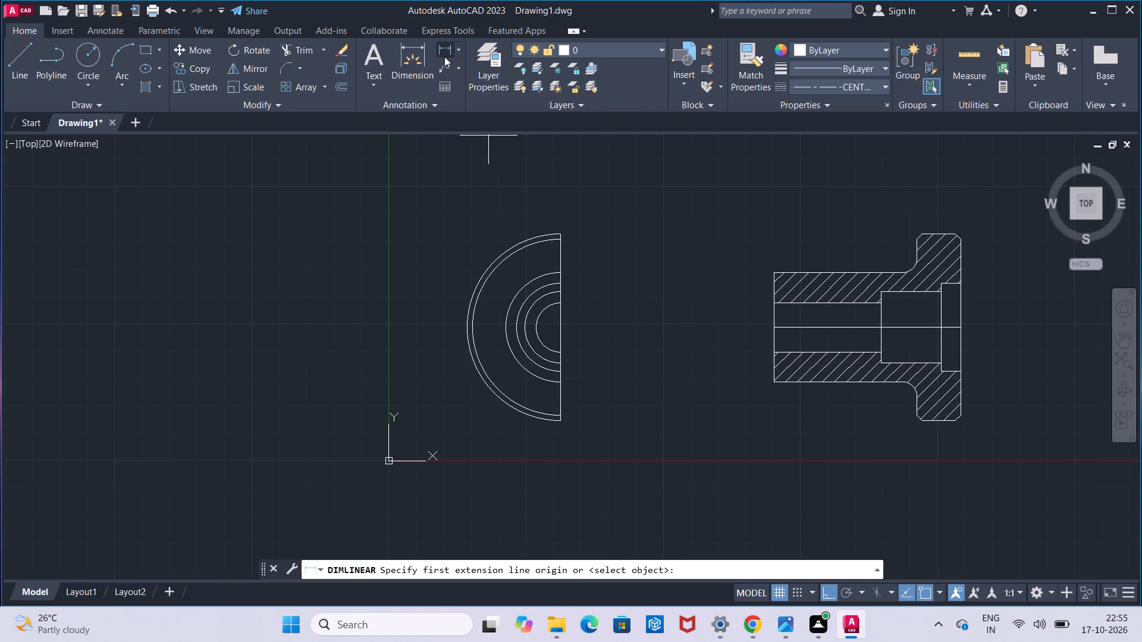
{"action": "left_click", "coordinate": [884, 369]}
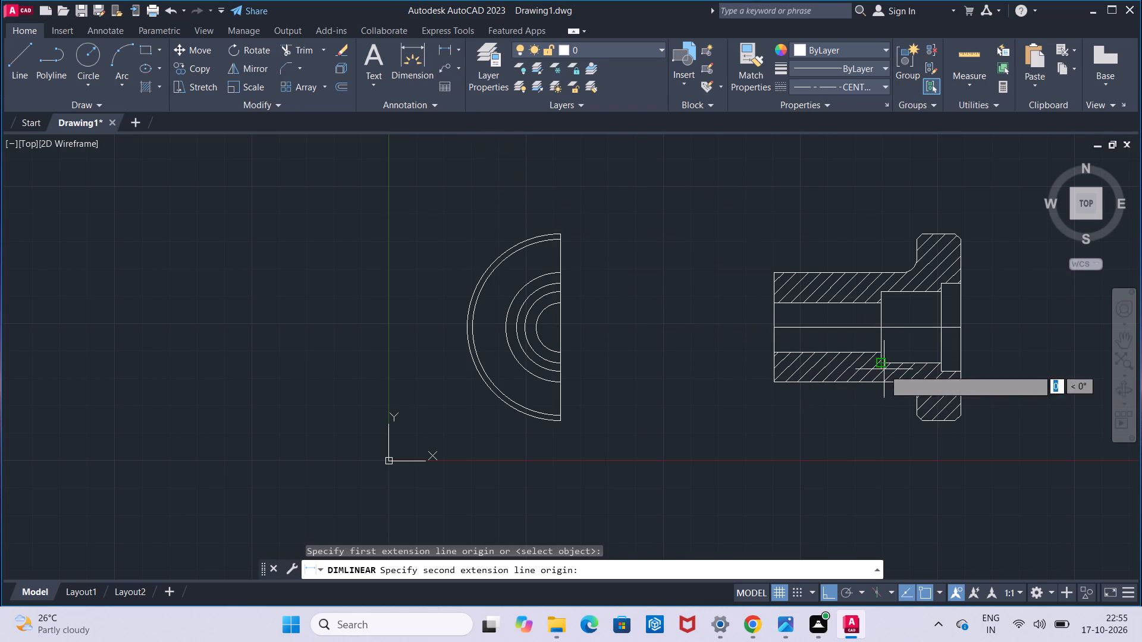
{"action": "left_click", "coordinate": [964, 374]}
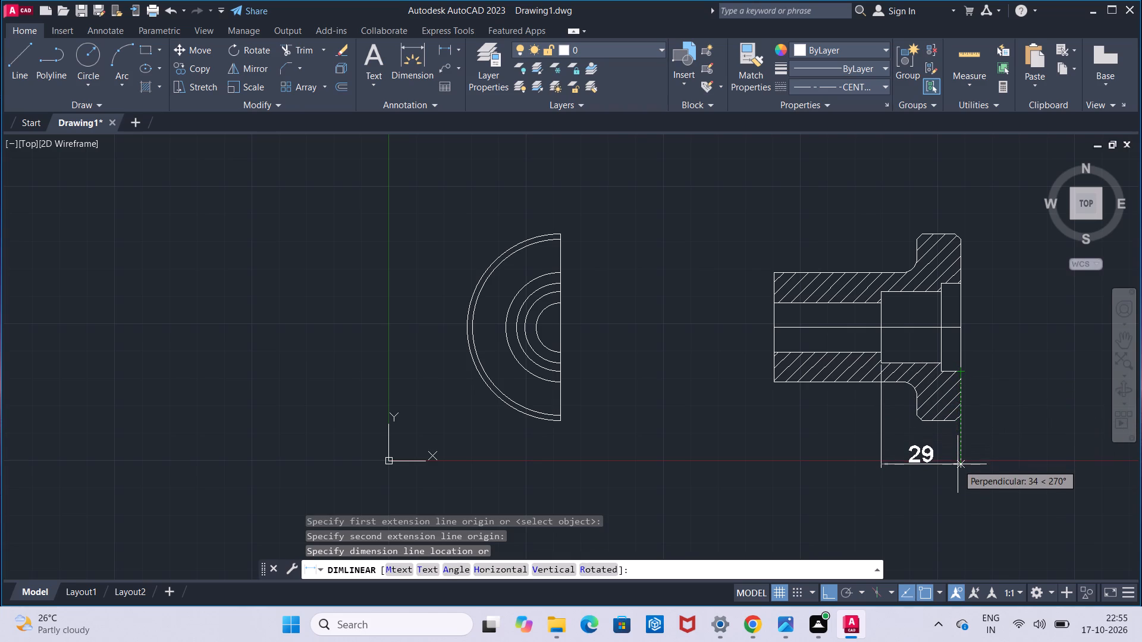
{"action": "key", "text": "Escape"}
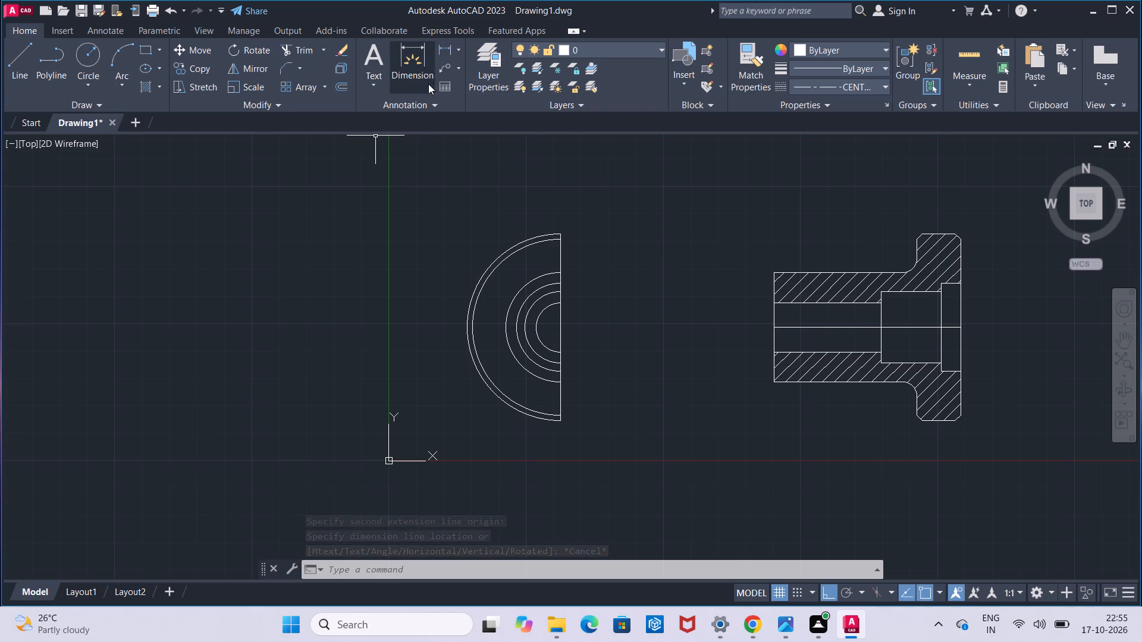
Offset both halves of the middle bore step's left vertical edge by 7 toward the small bore.
{"action": "left_click", "coordinate": [335, 87]}
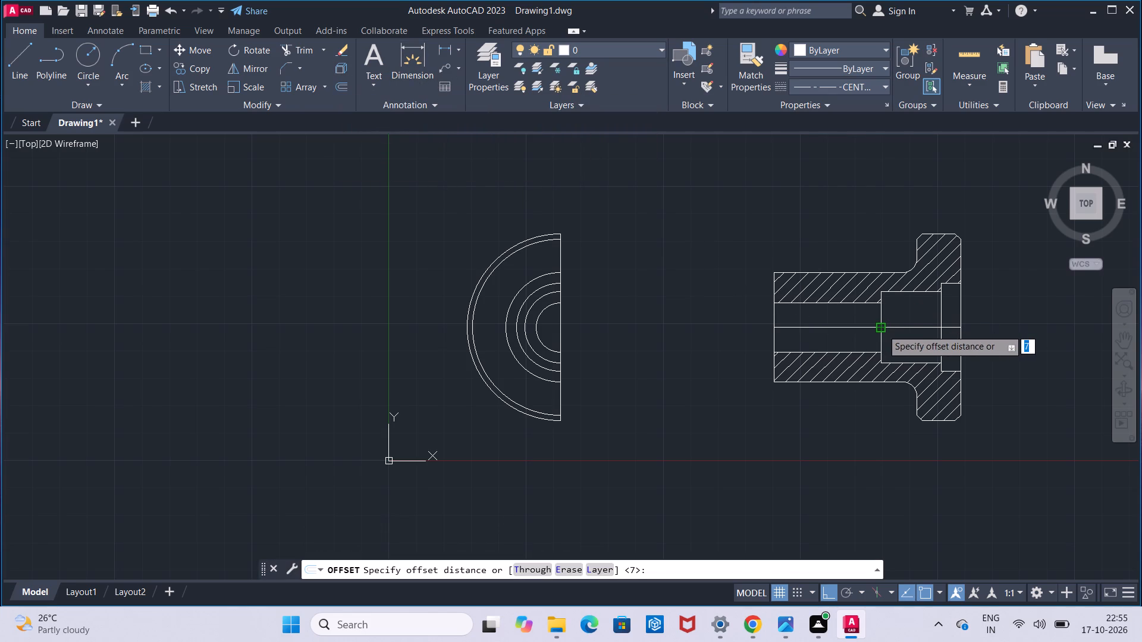
{"action": "left_click", "coordinate": [883, 325]}
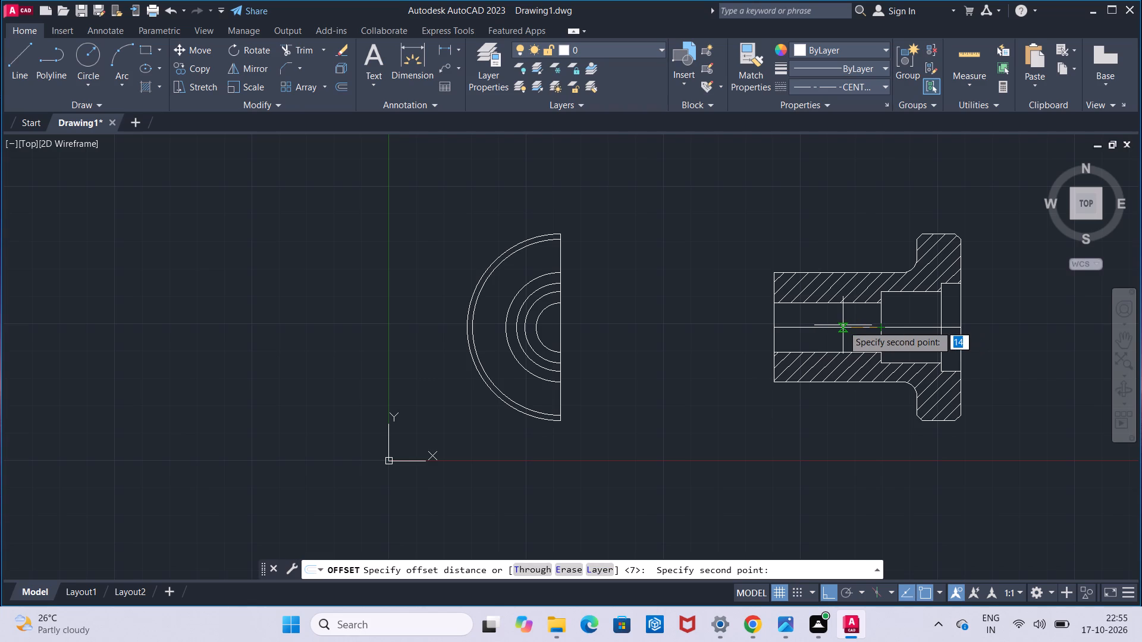
{"action": "key", "text": "7"}
{"action": "key", "text": "Return"}
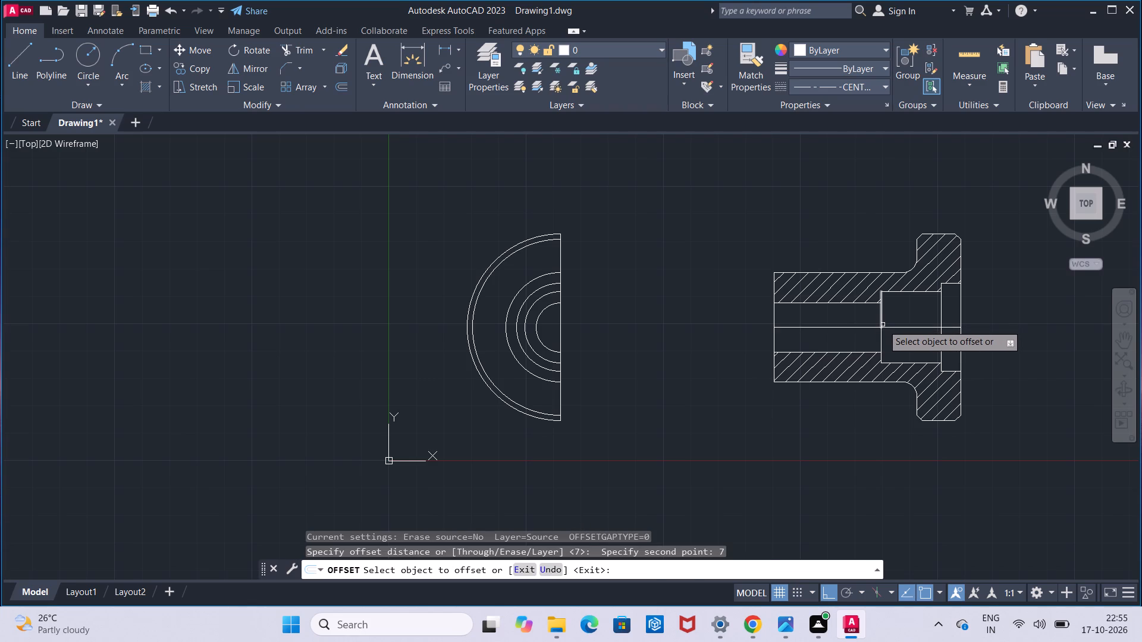
{"action": "left_click", "coordinate": [883, 325]}
{"action": "left_click", "coordinate": [867, 323]}
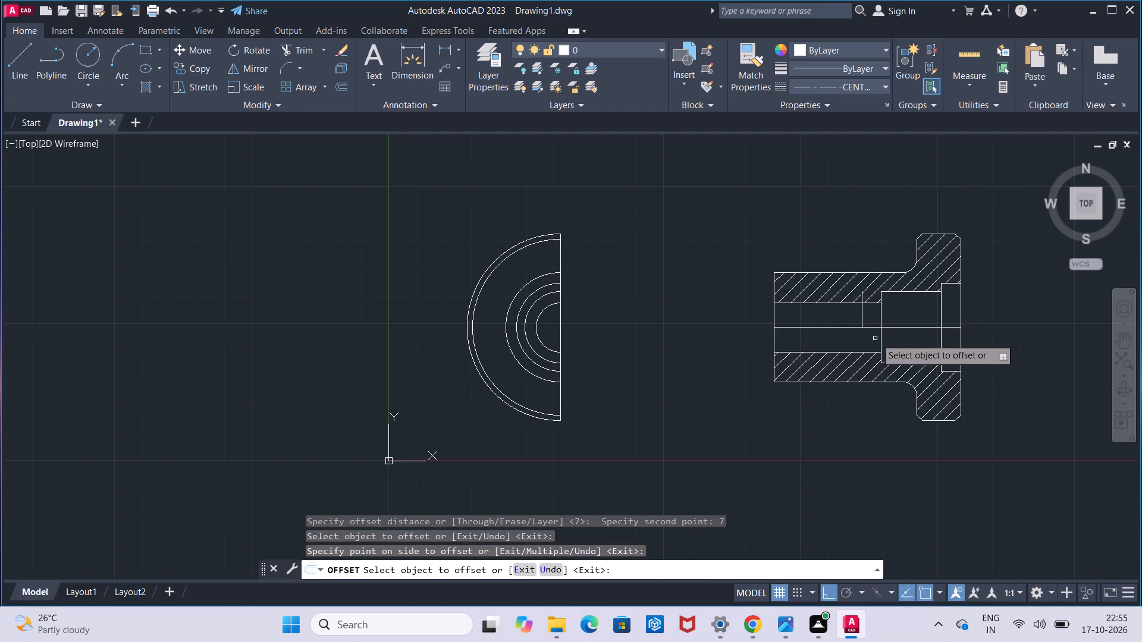
{"action": "left_click", "coordinate": [880, 340]}
{"action": "left_click", "coordinate": [865, 344]}
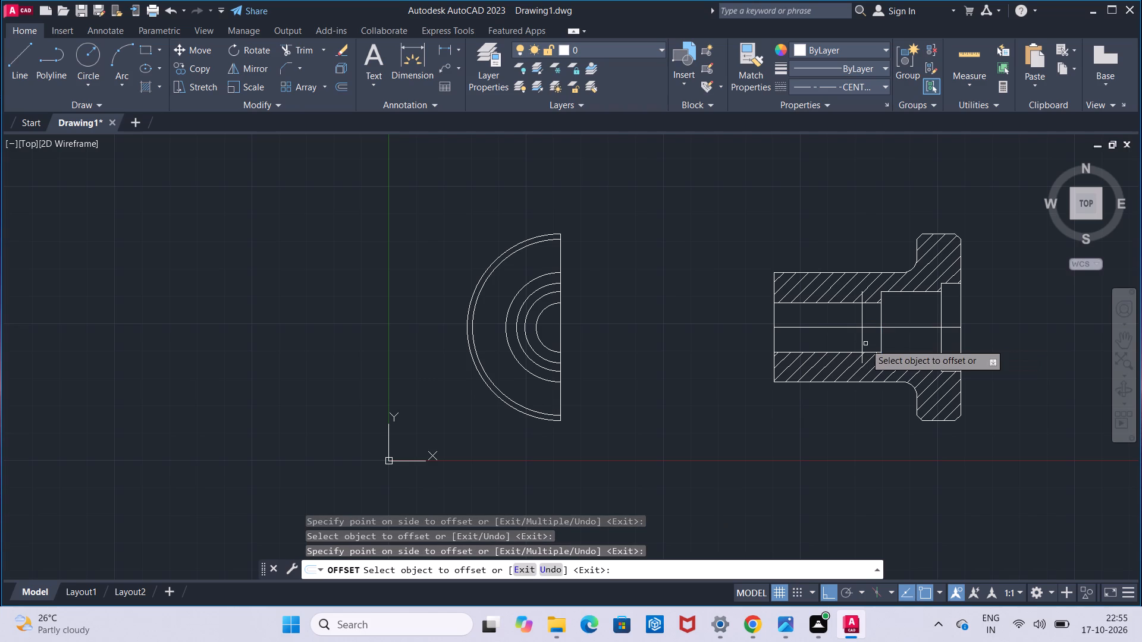
{"action": "key", "text": "Escape"}
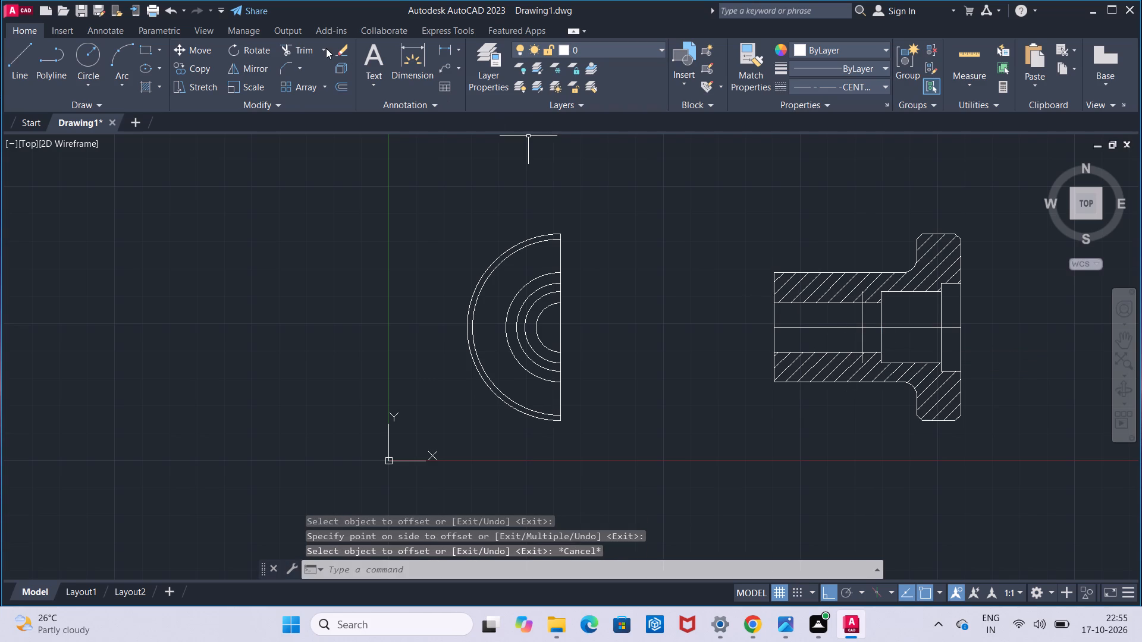
Extend the middle bore's upper and lower horizontal edges to the new offset line.
{"action": "left_click", "coordinate": [321, 46]}
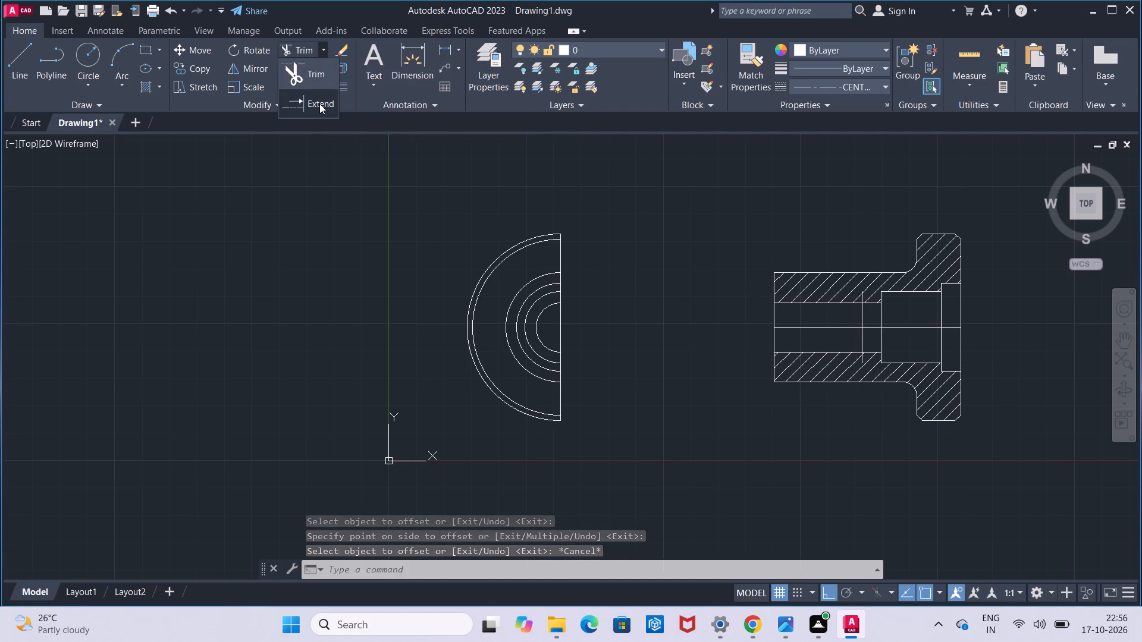
{"action": "left_click", "coordinate": [319, 103]}
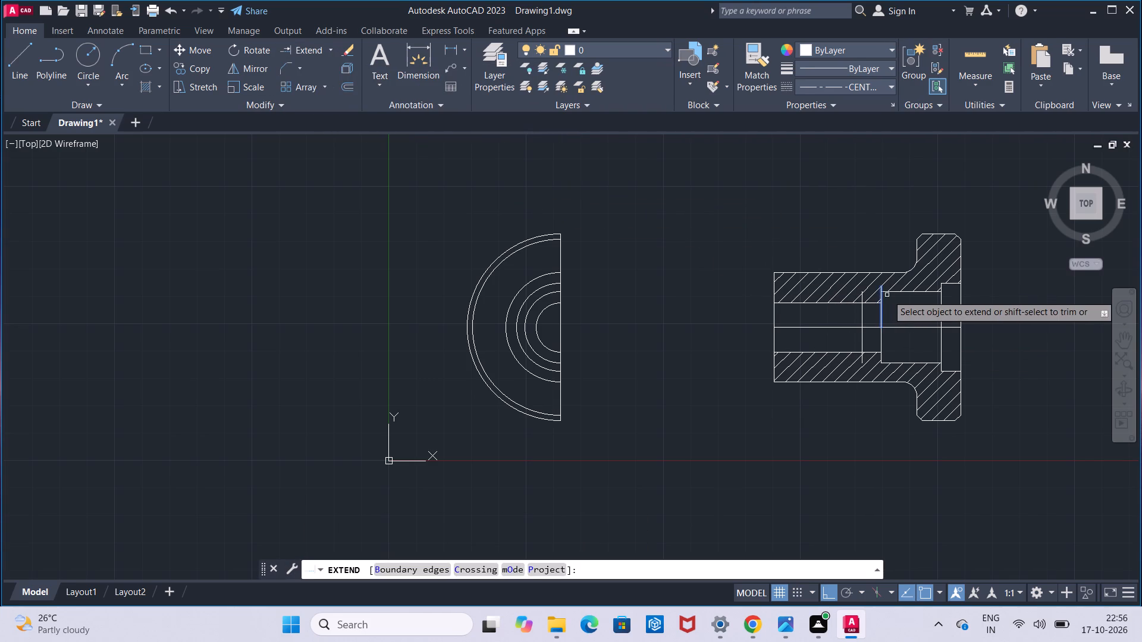
{"action": "left_click", "coordinate": [890, 292]}
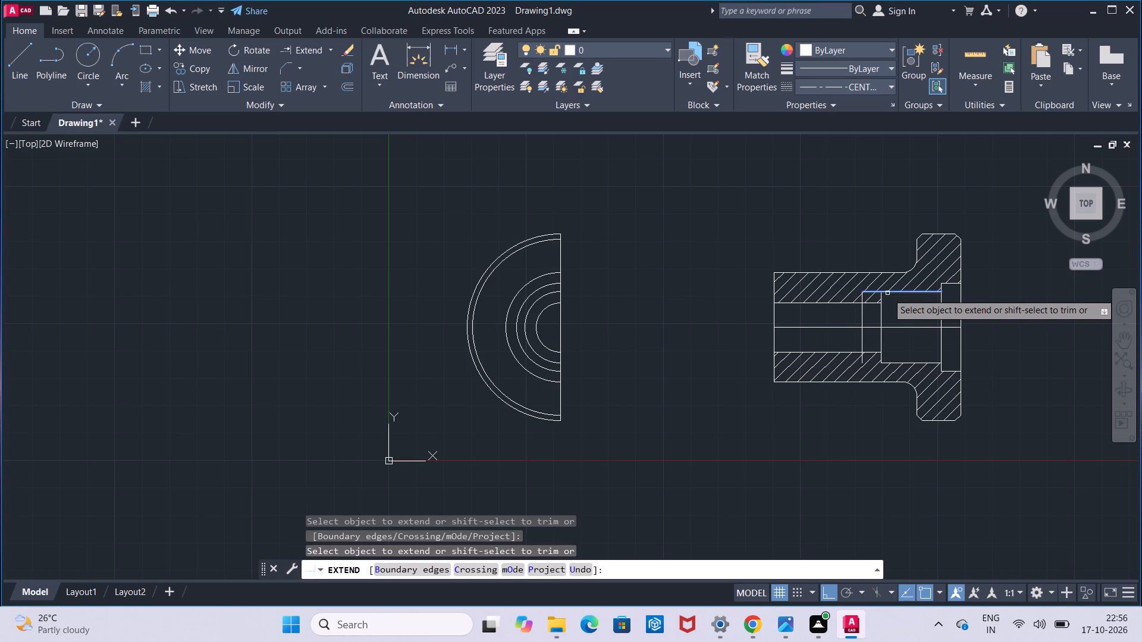
{"action": "left_click", "coordinate": [887, 293]}
{"action": "left_click", "coordinate": [888, 362]}
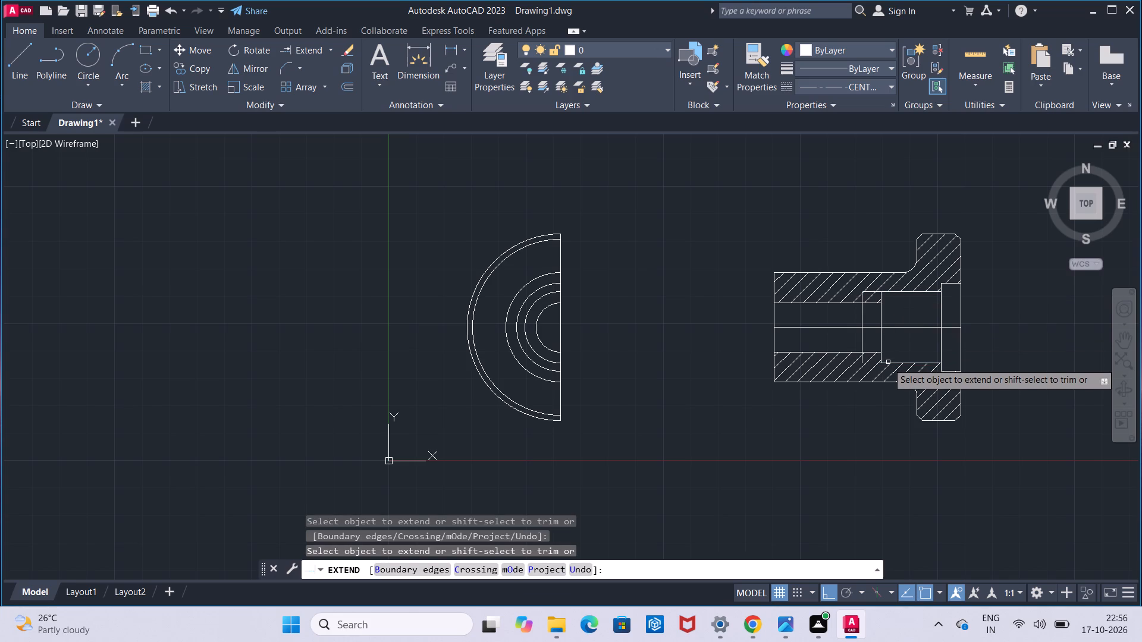
{"action": "left_click", "coordinate": [887, 363]}
{"action": "left_click", "coordinate": [887, 363]}
{"action": "key", "text": "Escape"}
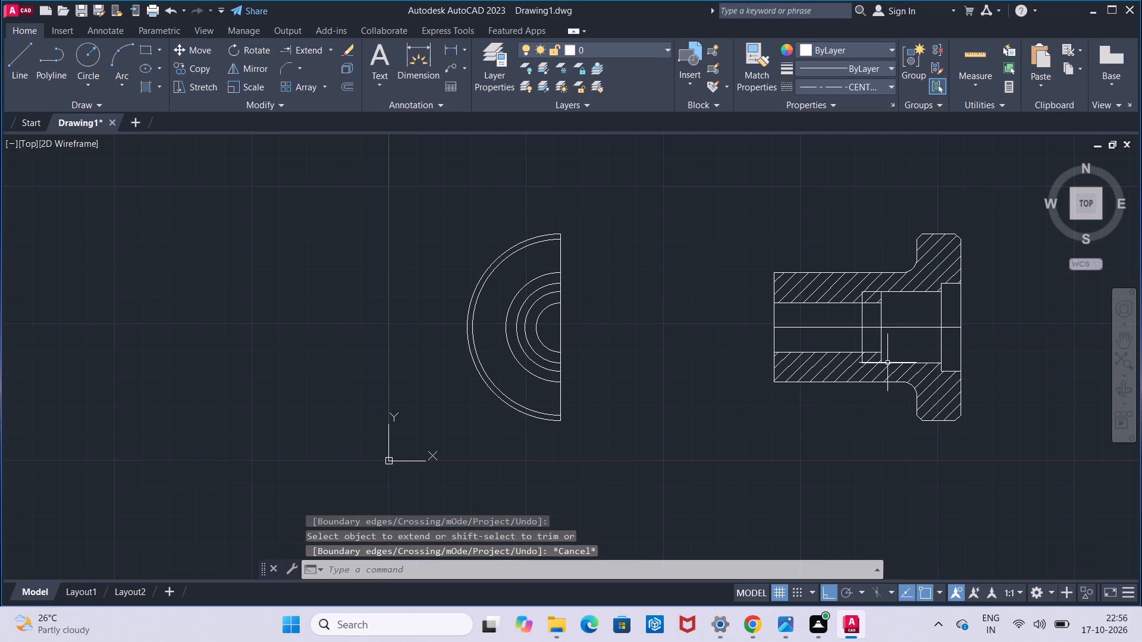
Trim the small bore's upper edge and the upper hatch between the offset line and the original bore step edge.
{"action": "scroll", "coordinate": [887, 363], "scroll_direction": "up", "scroll_amount": 1}
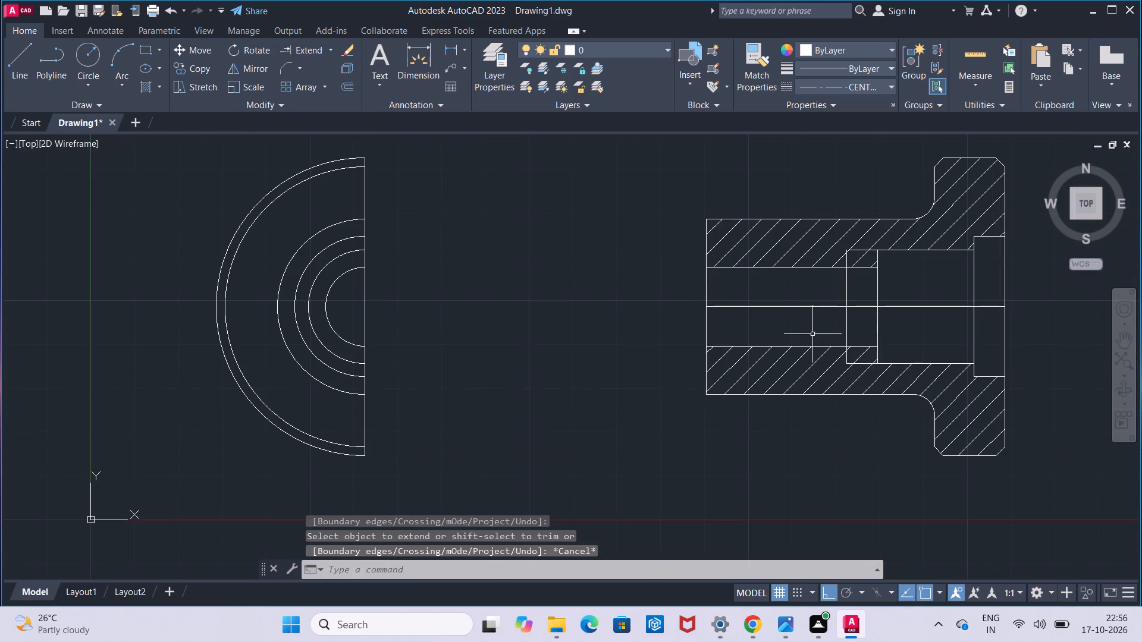
{"action": "left_click", "coordinate": [330, 53]}
{"action": "left_click", "coordinate": [334, 77]}
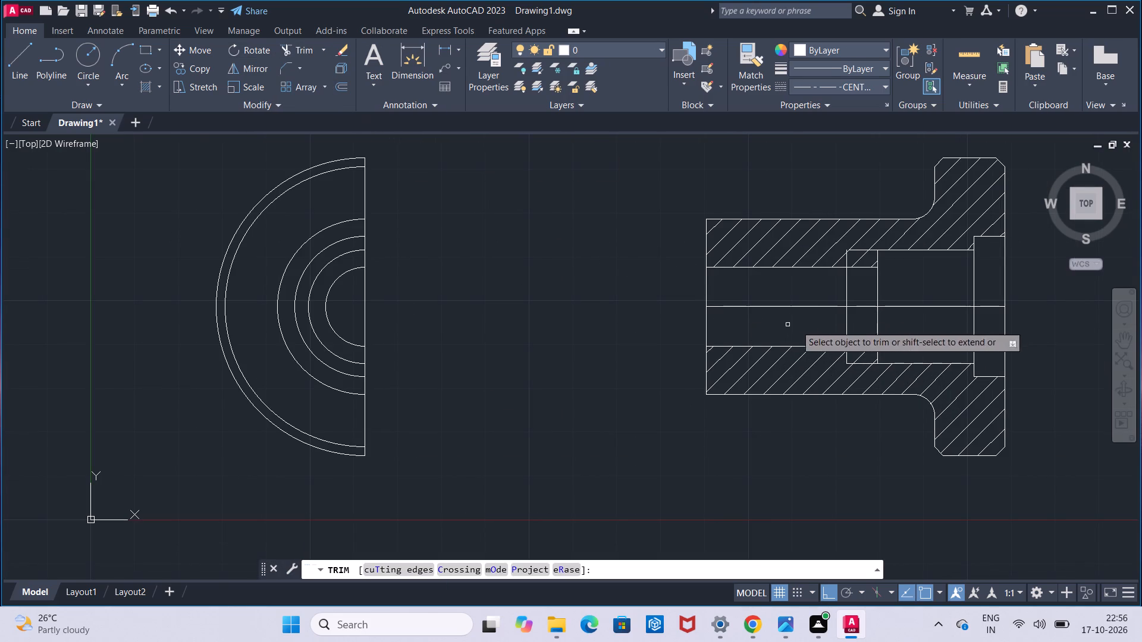
{"action": "left_click", "coordinate": [865, 268]}
{"action": "left_click", "coordinate": [861, 265]}
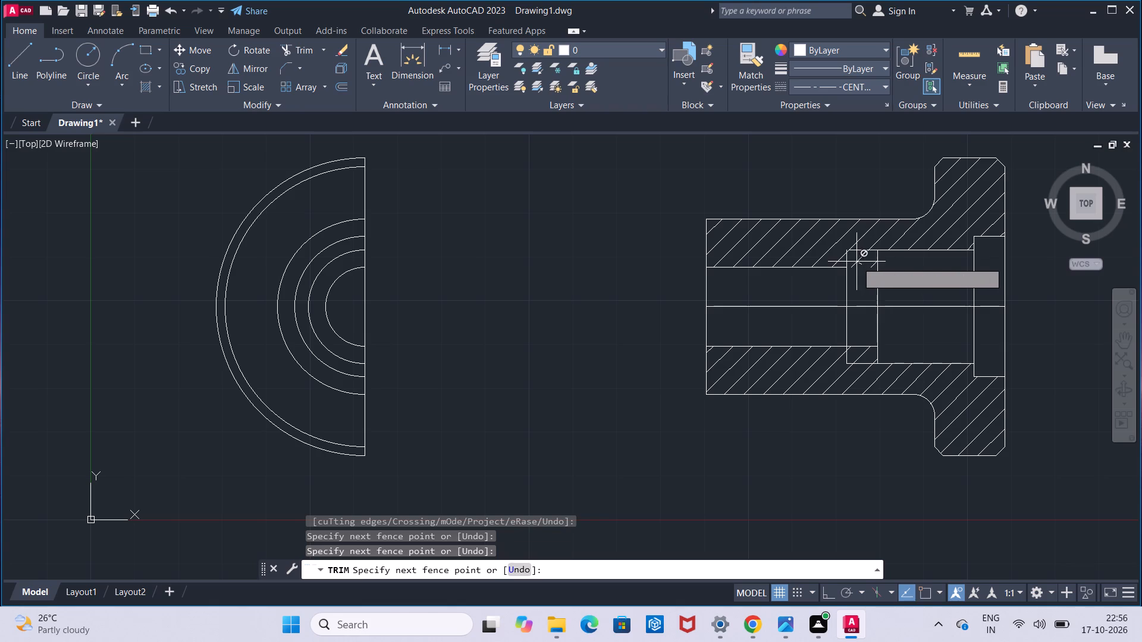
{"action": "left_click", "coordinate": [857, 262]}
{"action": "left_click", "coordinate": [858, 260]}
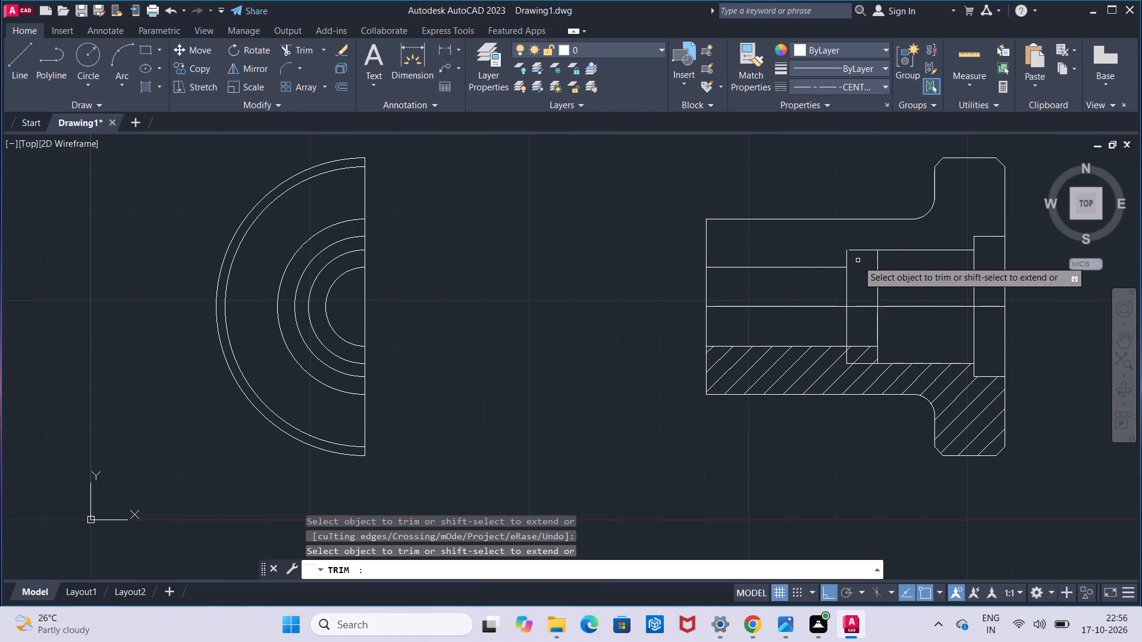
Trim the small and middle bores' lower edges between the offset line and original step edge, plus the offset line's lower stub.
{"action": "left_click", "coordinate": [855, 345]}
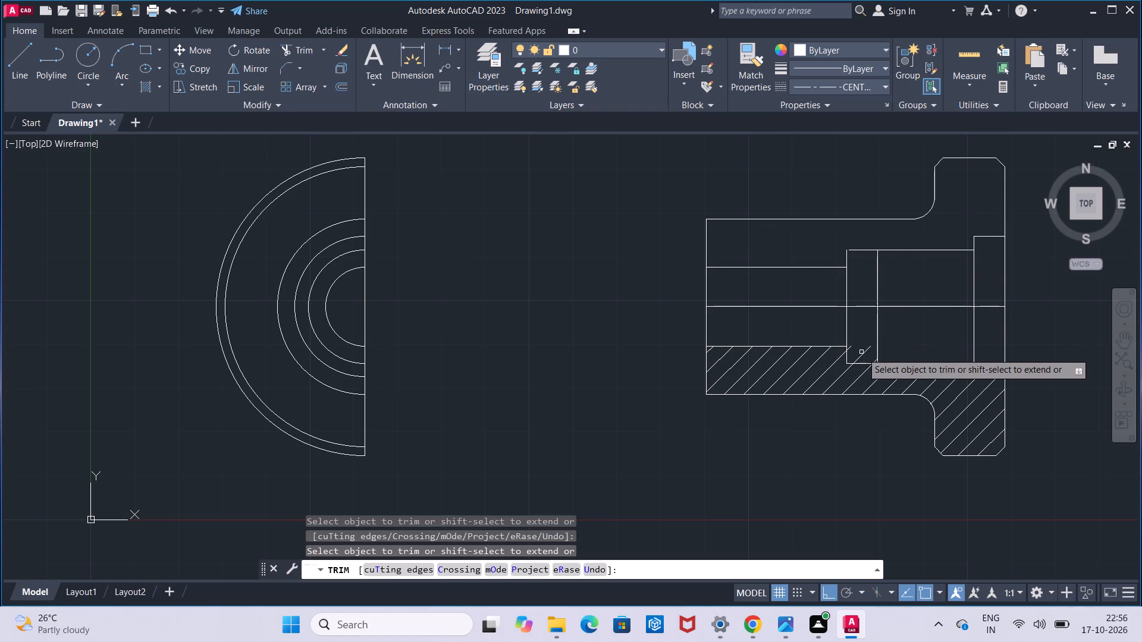
{"action": "left_click", "coordinate": [862, 353]}
{"action": "left_click", "coordinate": [859, 362]}
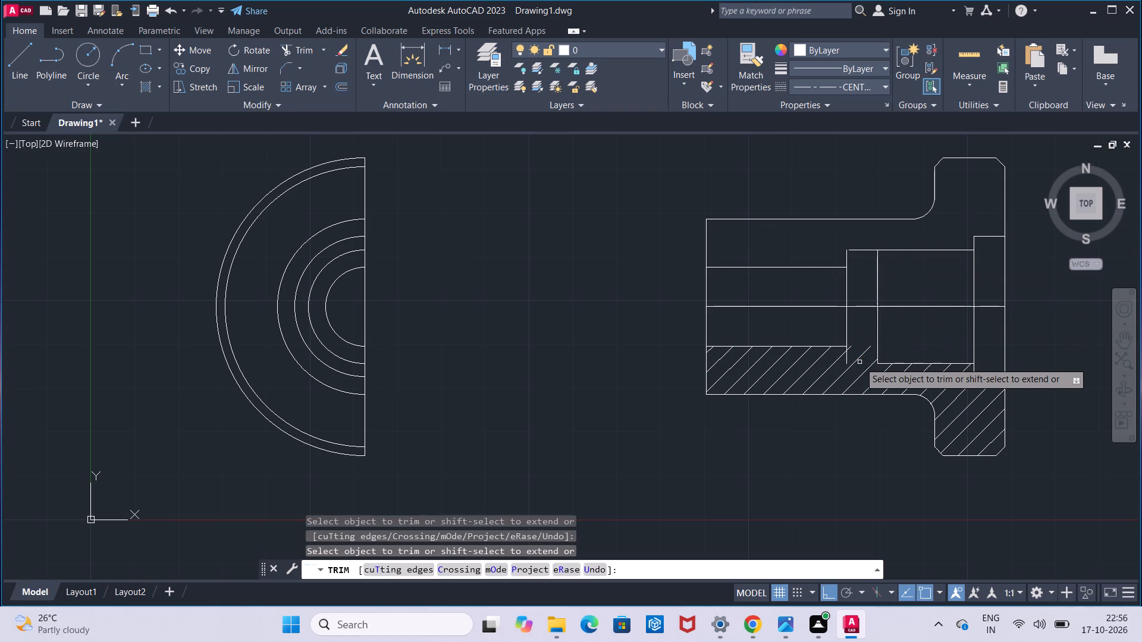
{"action": "left_click", "coordinate": [862, 353]}
{"action": "left_click", "coordinate": [849, 350]}
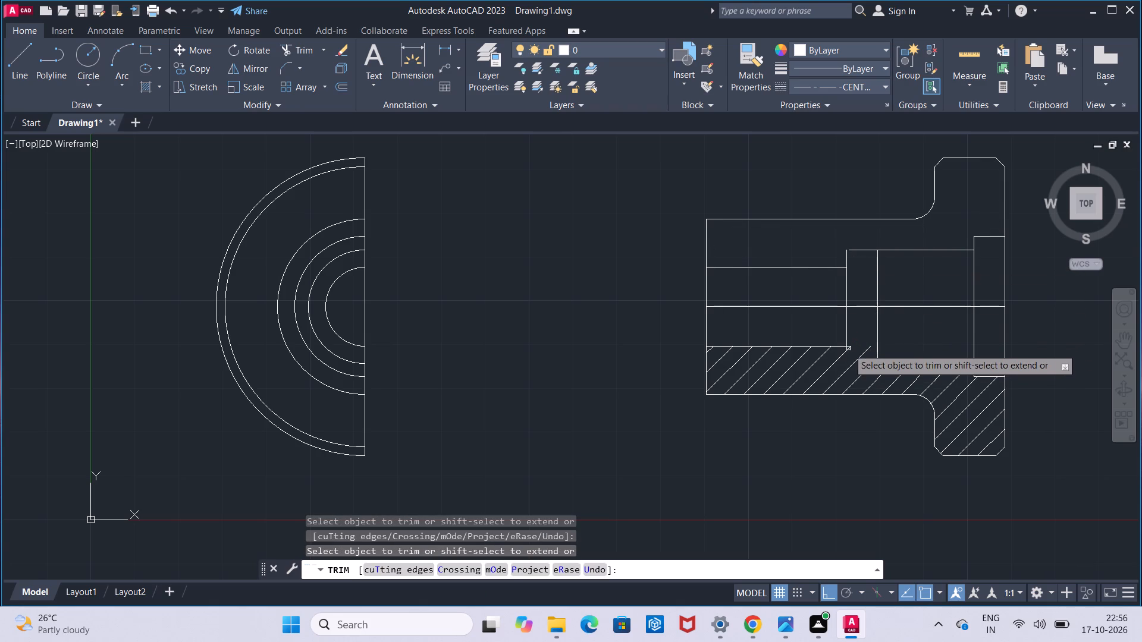
{"action": "left_click", "coordinate": [868, 351]}
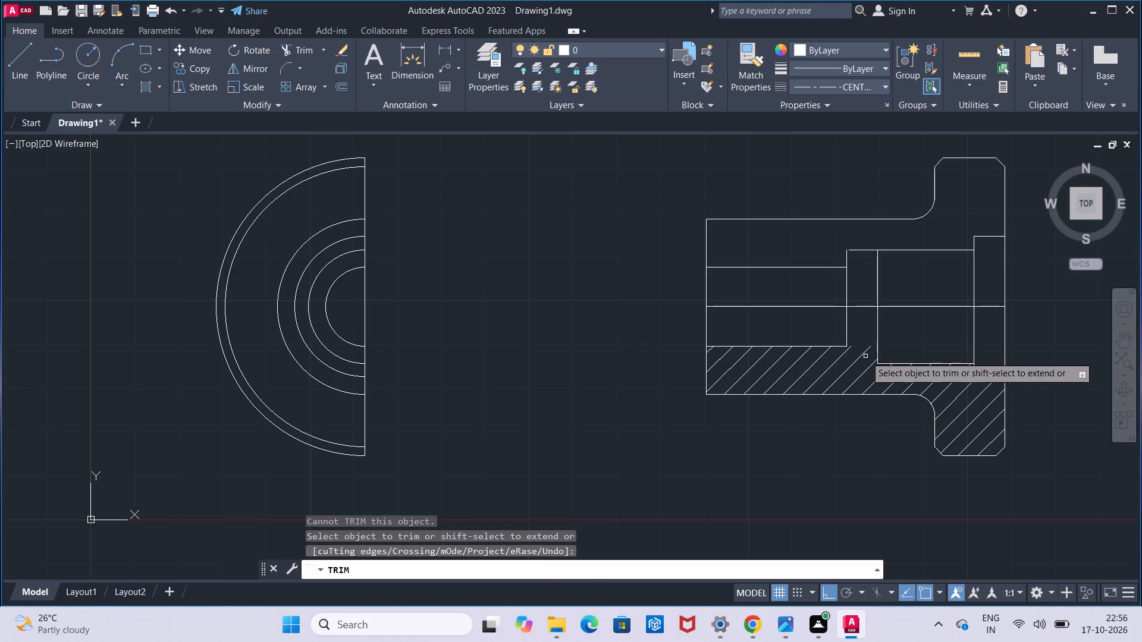
{"action": "left_click", "coordinate": [862, 354]}
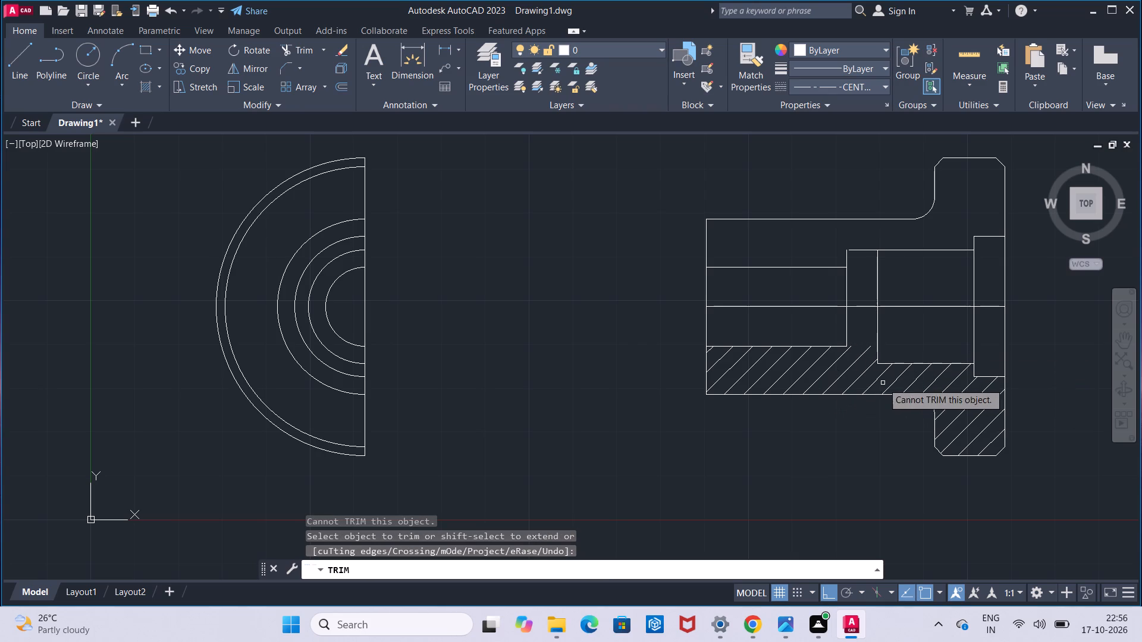
{"action": "key", "text": "Escape"}
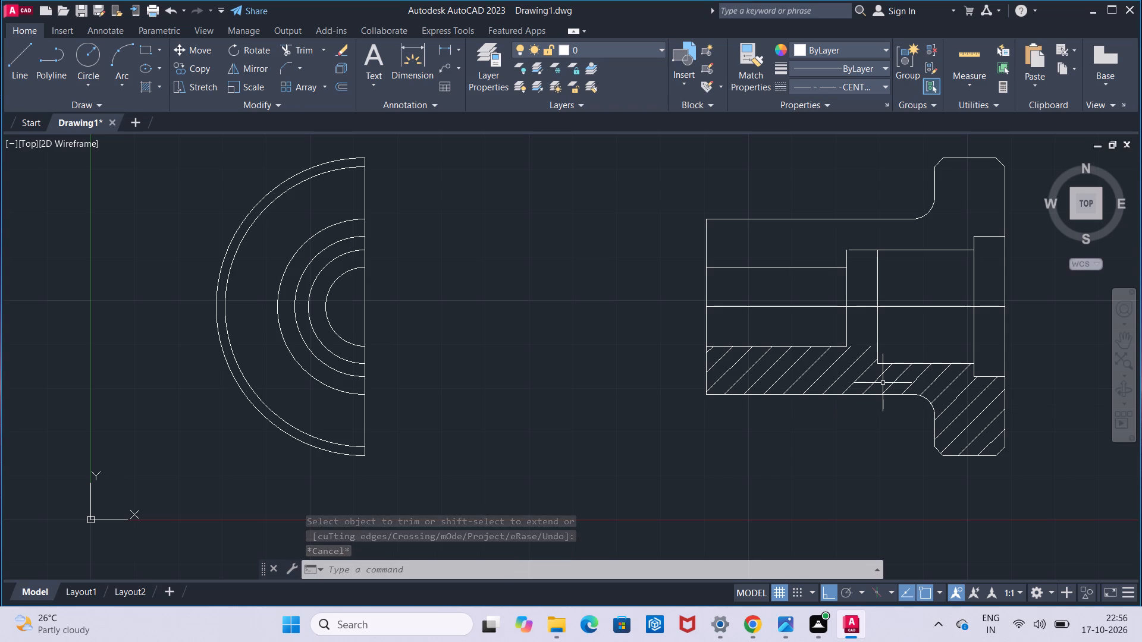
Extend the middle bore's upper horizontal edge to meet the top of the offset line.
{"action": "scroll", "coordinate": [852, 304], "scroll_direction": "up", "scroll_amount": 1}
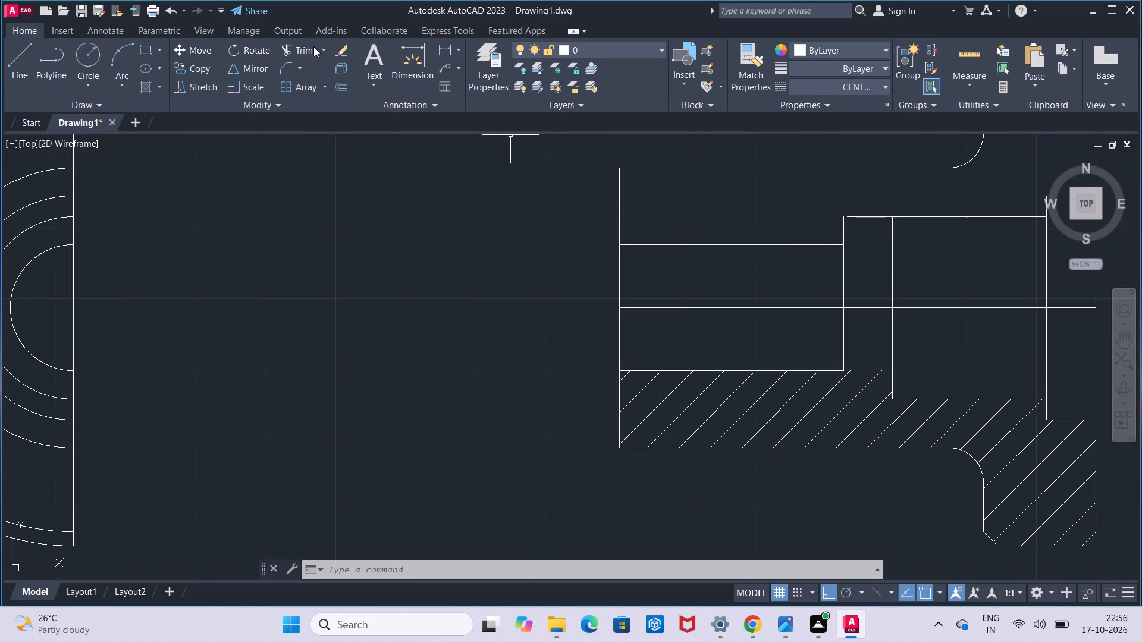
{"action": "left_click", "coordinate": [321, 47]}
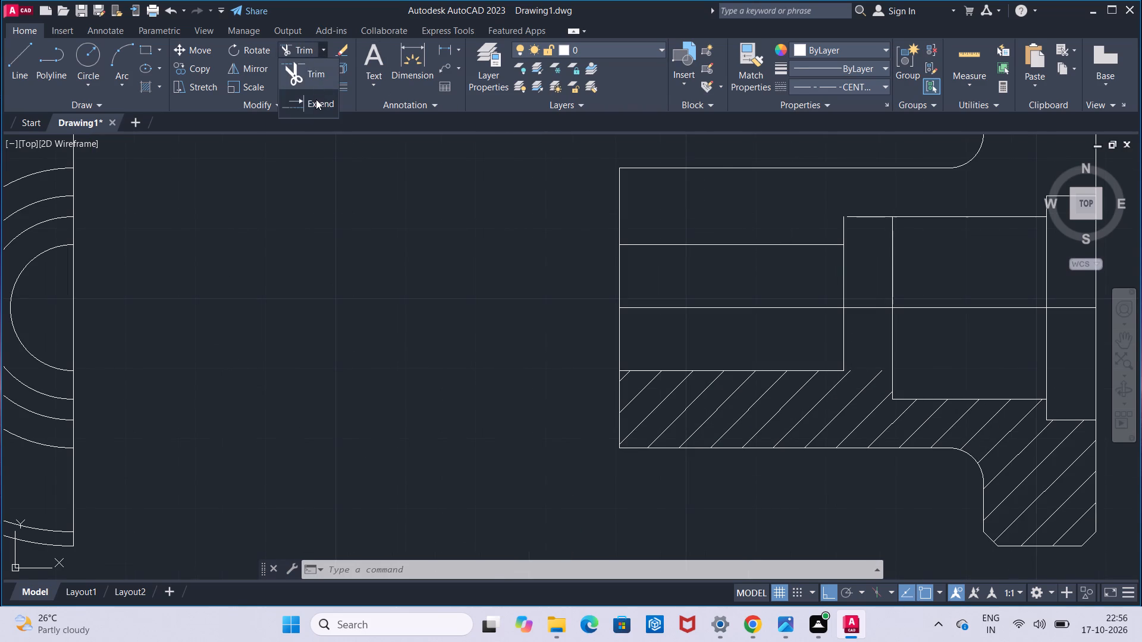
{"action": "left_click", "coordinate": [316, 99]}
{"action": "left_click", "coordinate": [859, 218]}
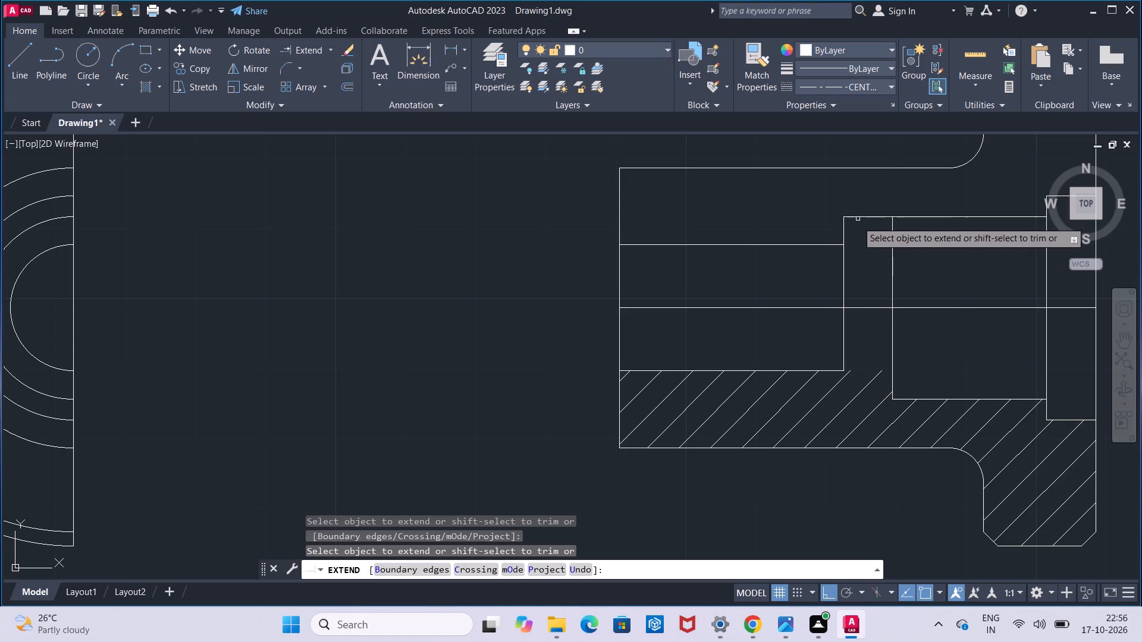
{"action": "key", "text": "Escape"}
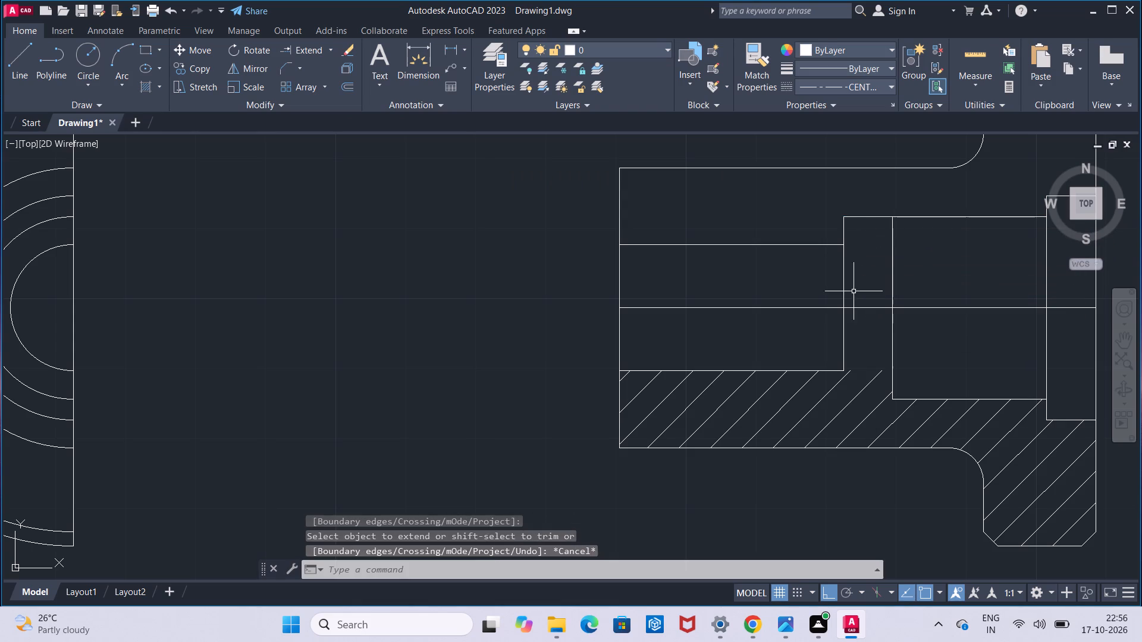
Extend the small bore's lower edge along the hatch top to the middle bore's original step edge.
{"action": "left_click", "coordinate": [312, 45]}
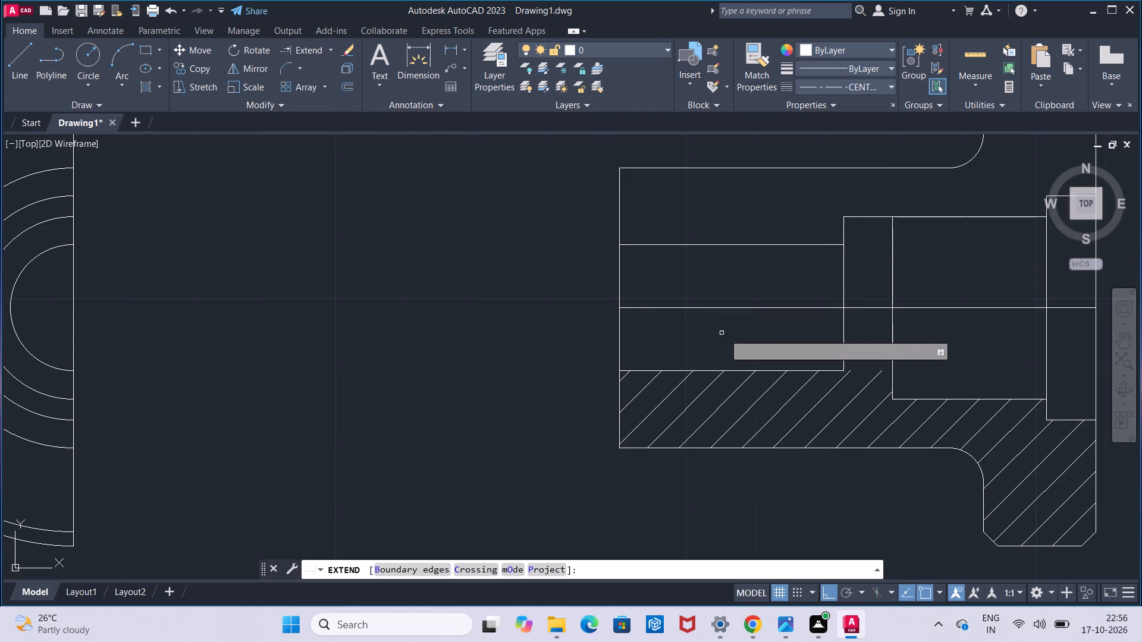
{"action": "left_click", "coordinate": [833, 370]}
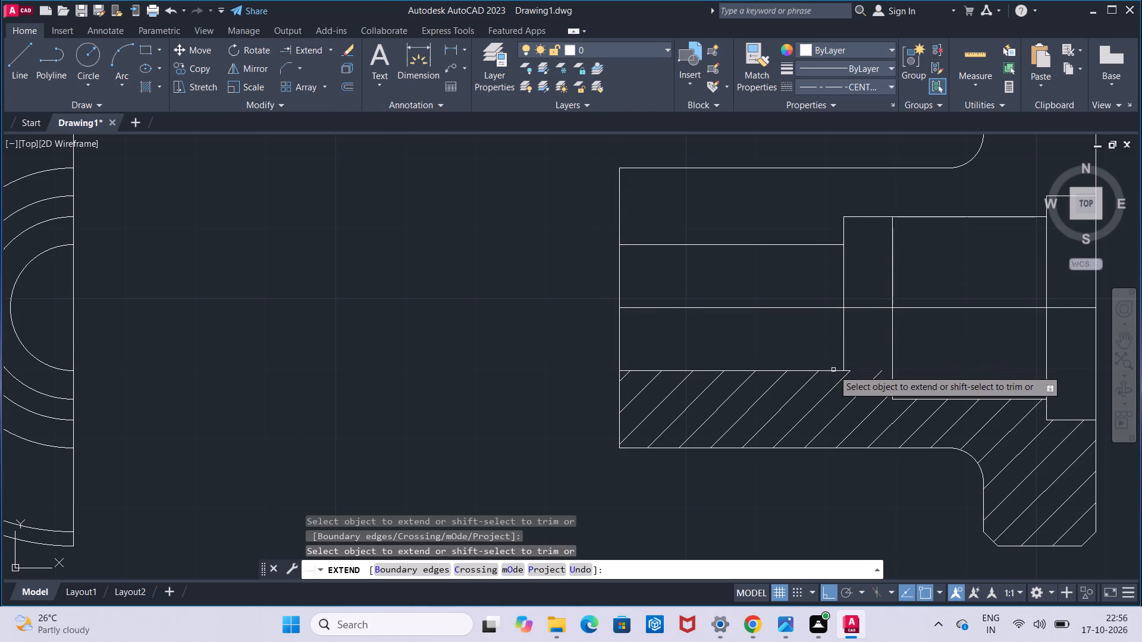
{"action": "left_click", "coordinate": [837, 370]}
{"action": "left_click", "coordinate": [859, 371]}
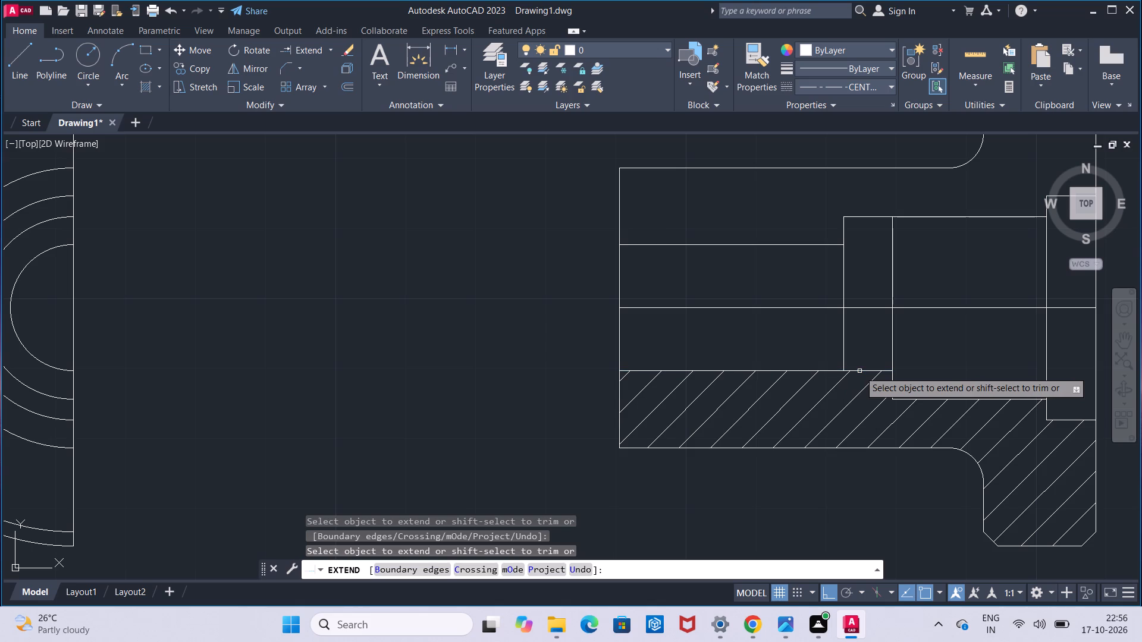
{"action": "key", "text": "Escape"}
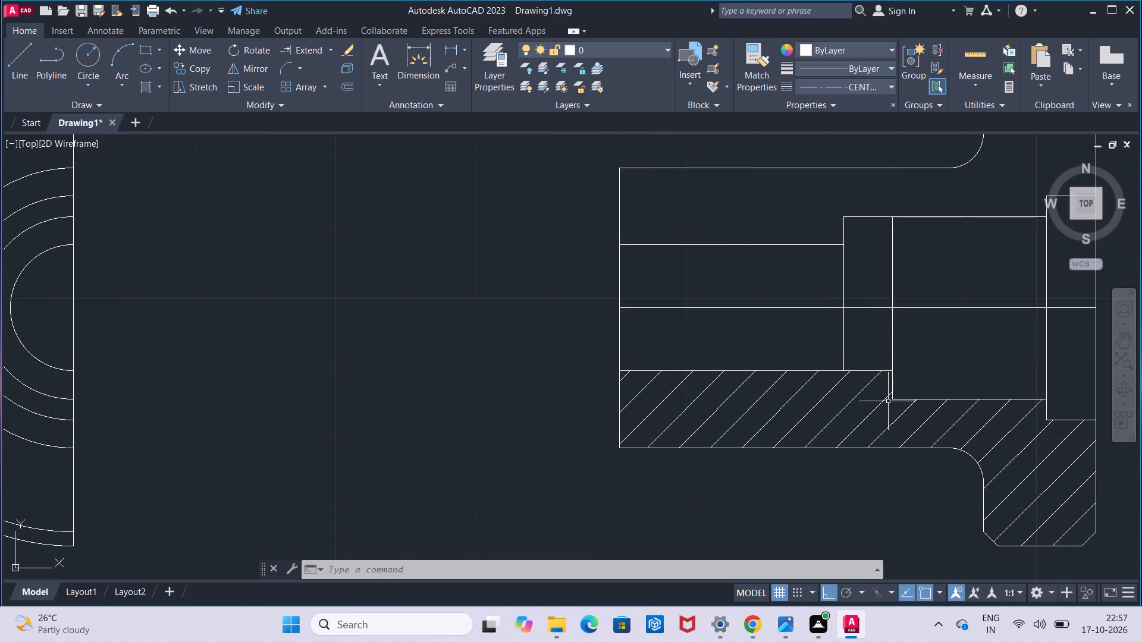
Measure the heights of the middle bore's original step edge and the offset line with trial linear dimensions.
{"action": "left_click", "coordinate": [445, 49]}
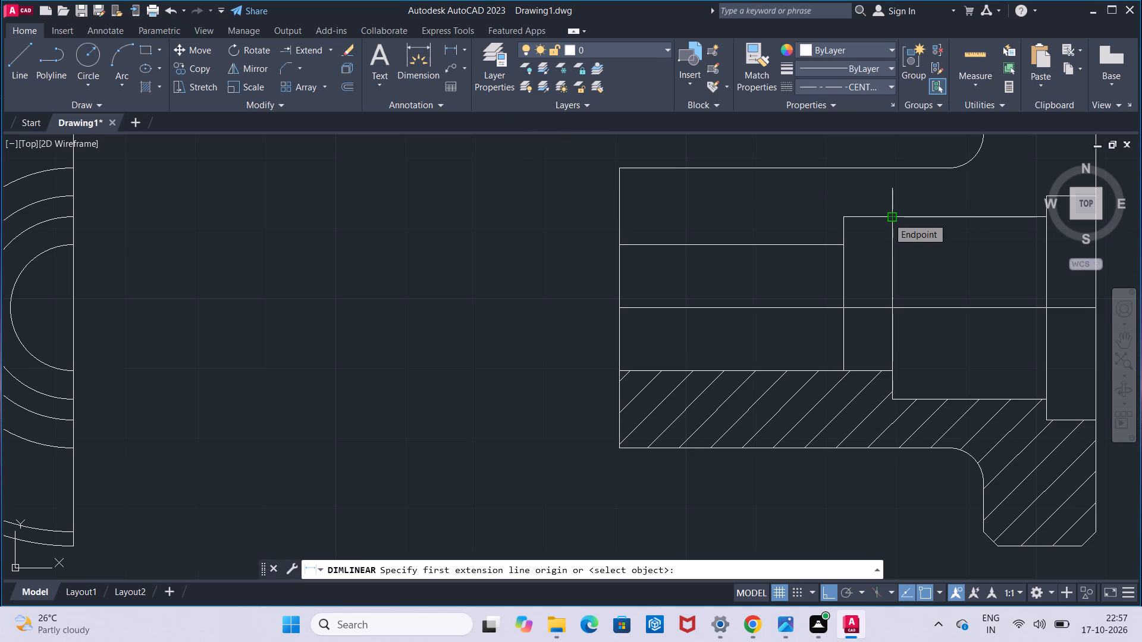
{"action": "left_click", "coordinate": [888, 218]}
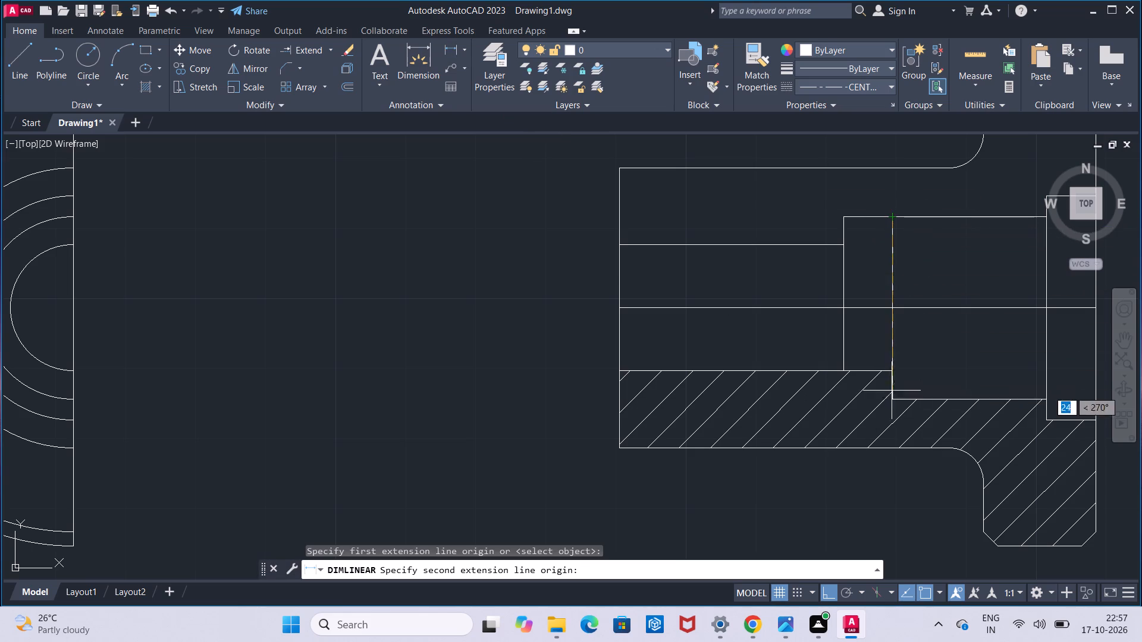
{"action": "left_click", "coordinate": [893, 395]}
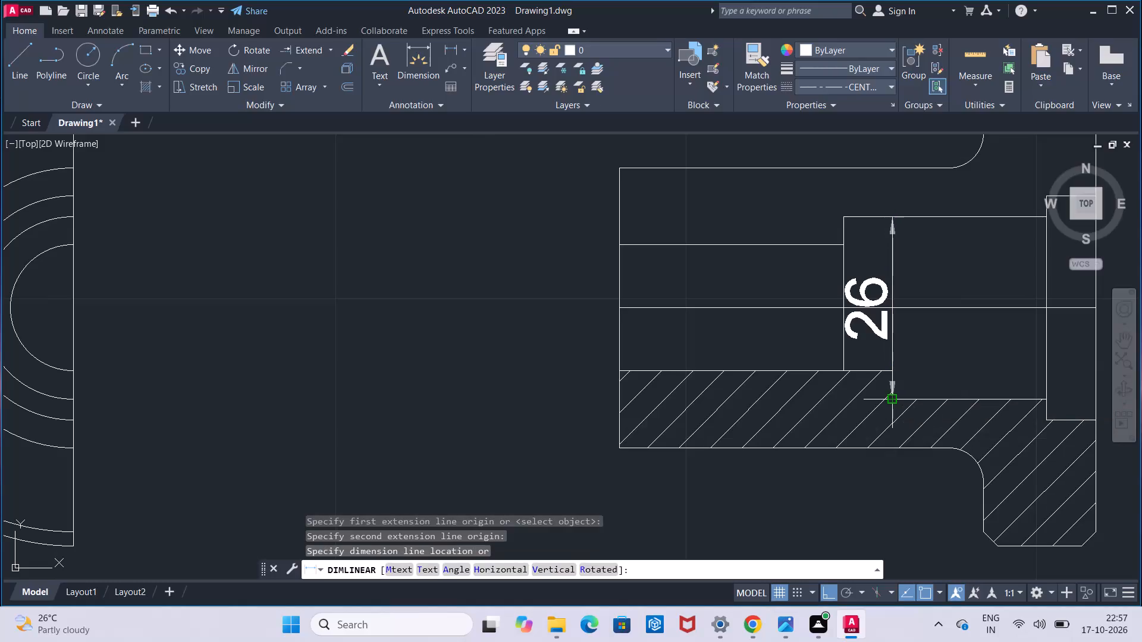
{"action": "key", "text": "Escape"}
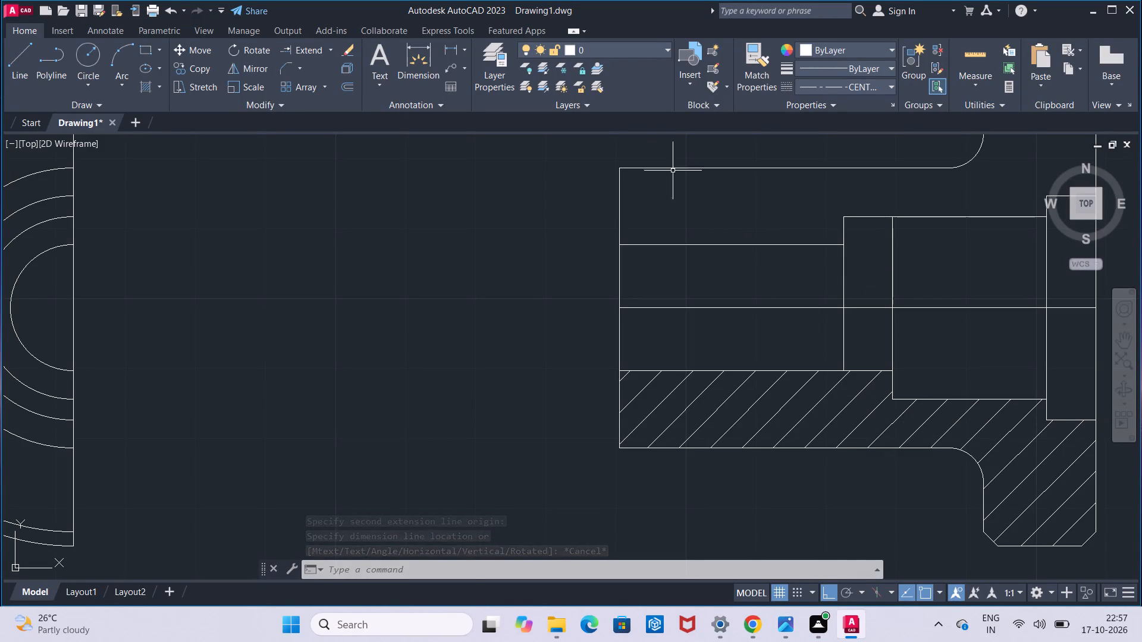
{"action": "left_click", "coordinate": [444, 47]}
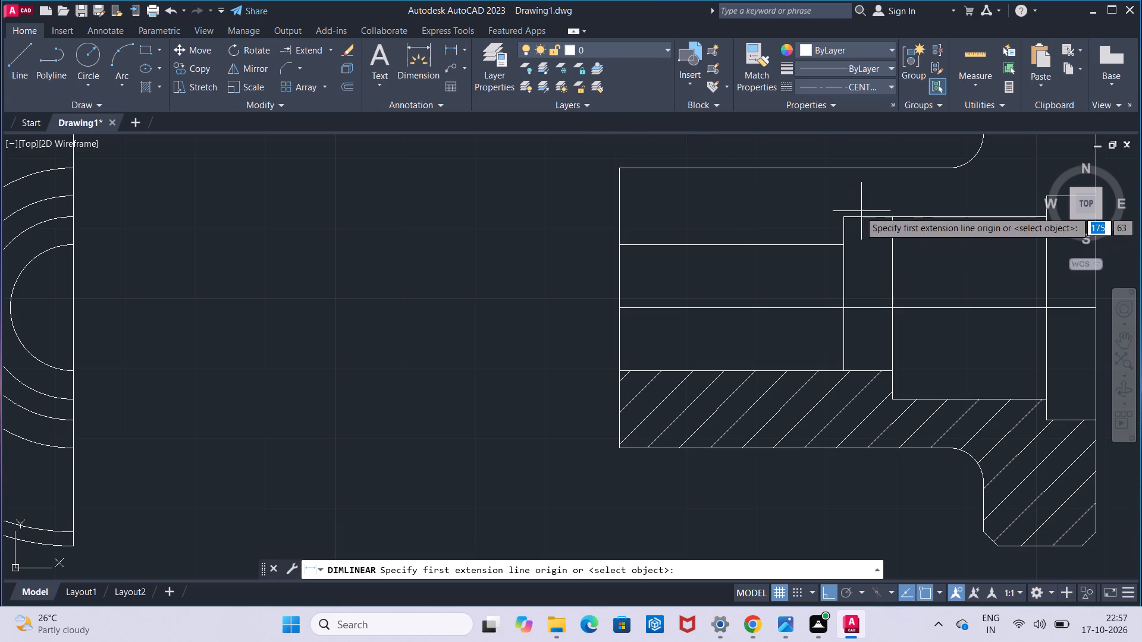
{"action": "left_click", "coordinate": [844, 210]}
{"action": "left_click", "coordinate": [843, 367]}
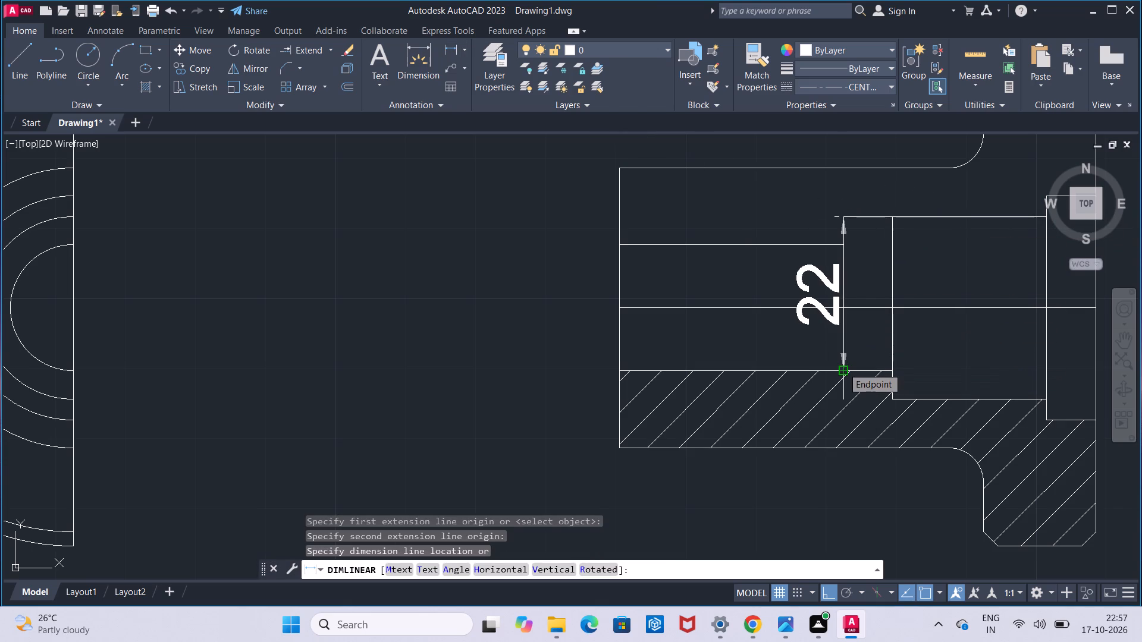
{"action": "key", "text": "Escape"}
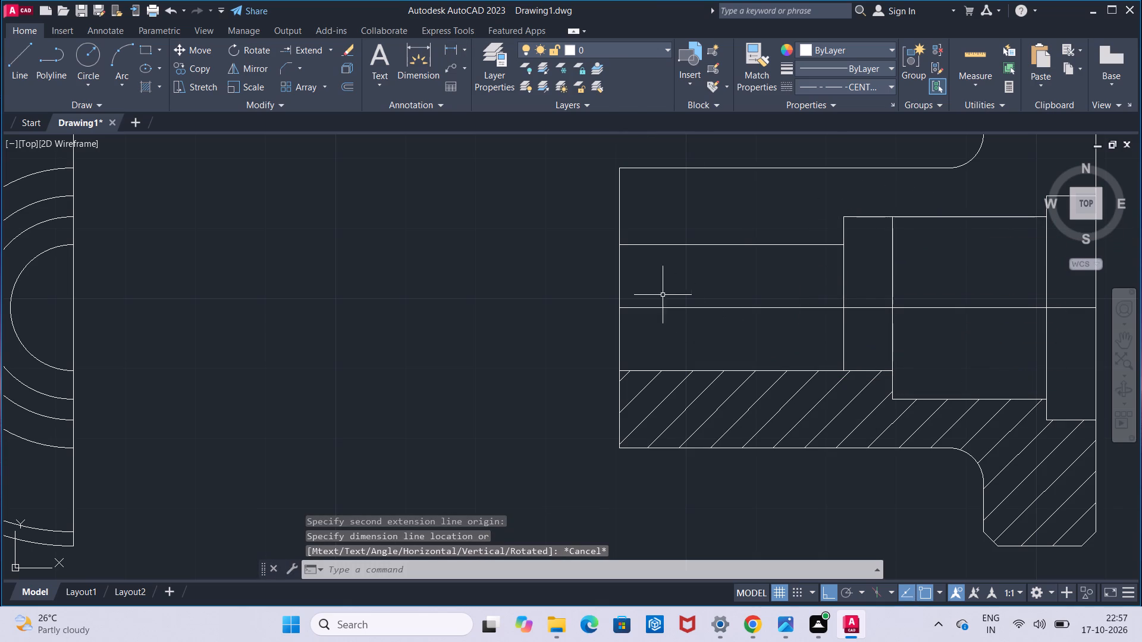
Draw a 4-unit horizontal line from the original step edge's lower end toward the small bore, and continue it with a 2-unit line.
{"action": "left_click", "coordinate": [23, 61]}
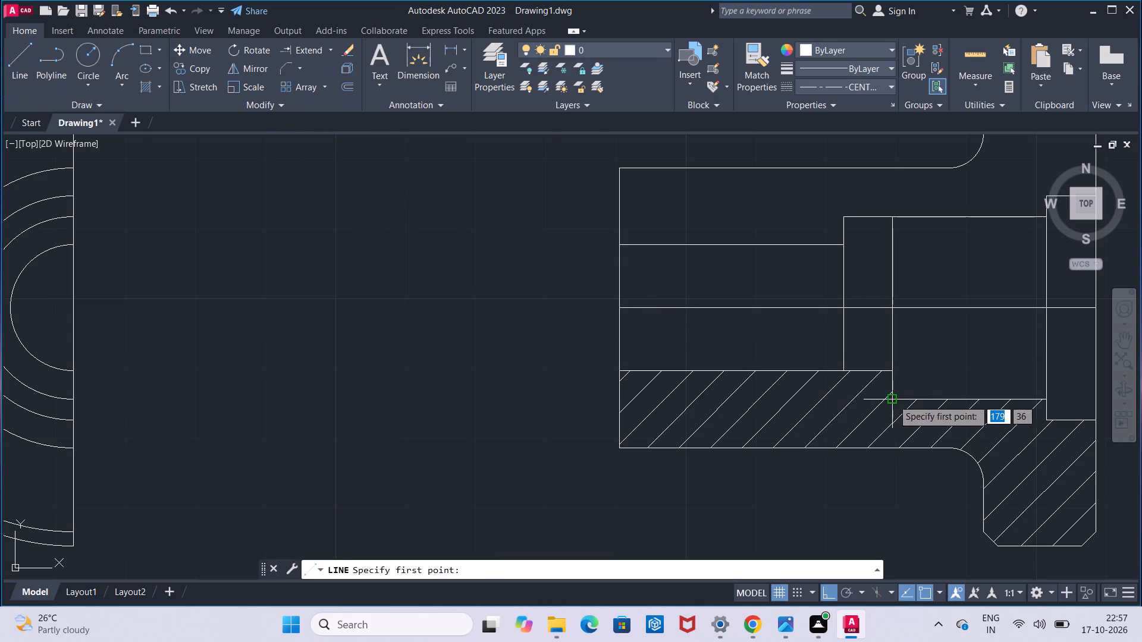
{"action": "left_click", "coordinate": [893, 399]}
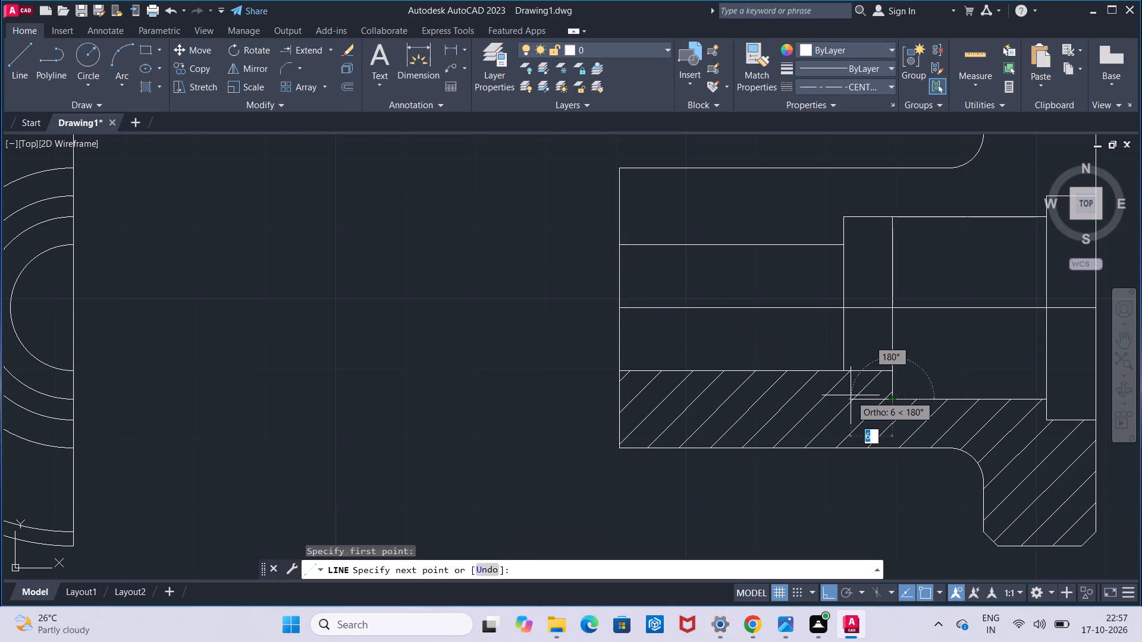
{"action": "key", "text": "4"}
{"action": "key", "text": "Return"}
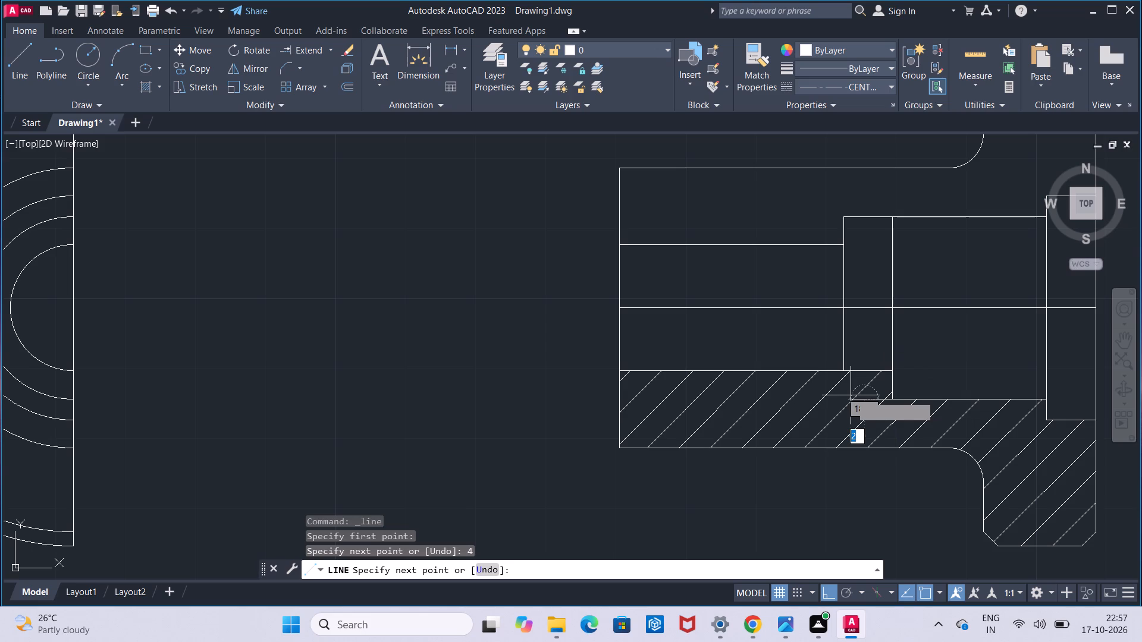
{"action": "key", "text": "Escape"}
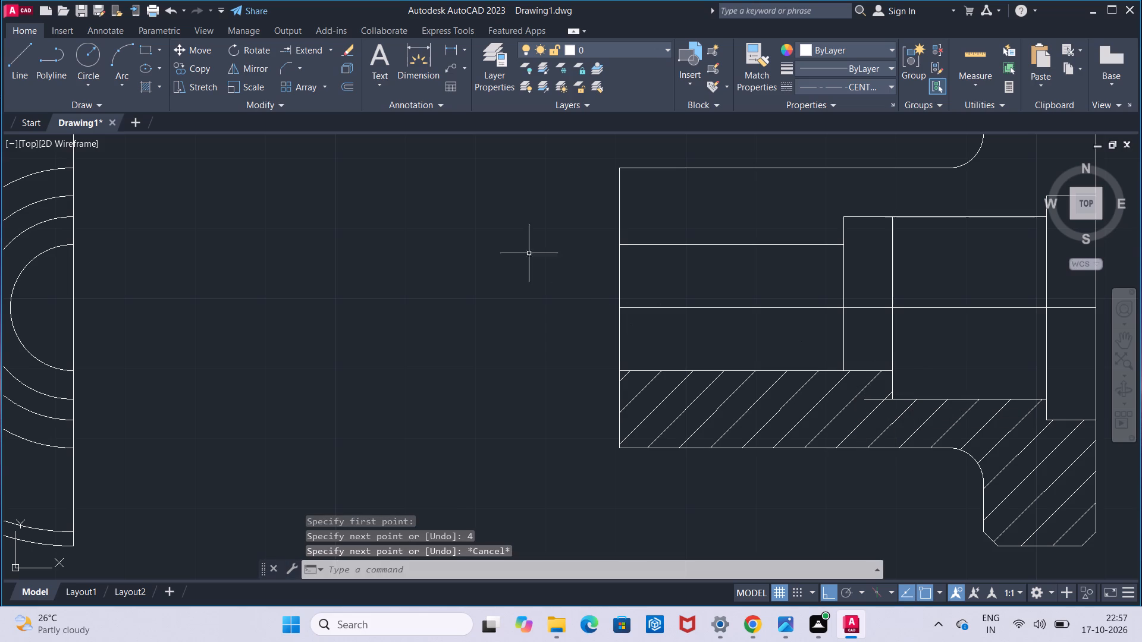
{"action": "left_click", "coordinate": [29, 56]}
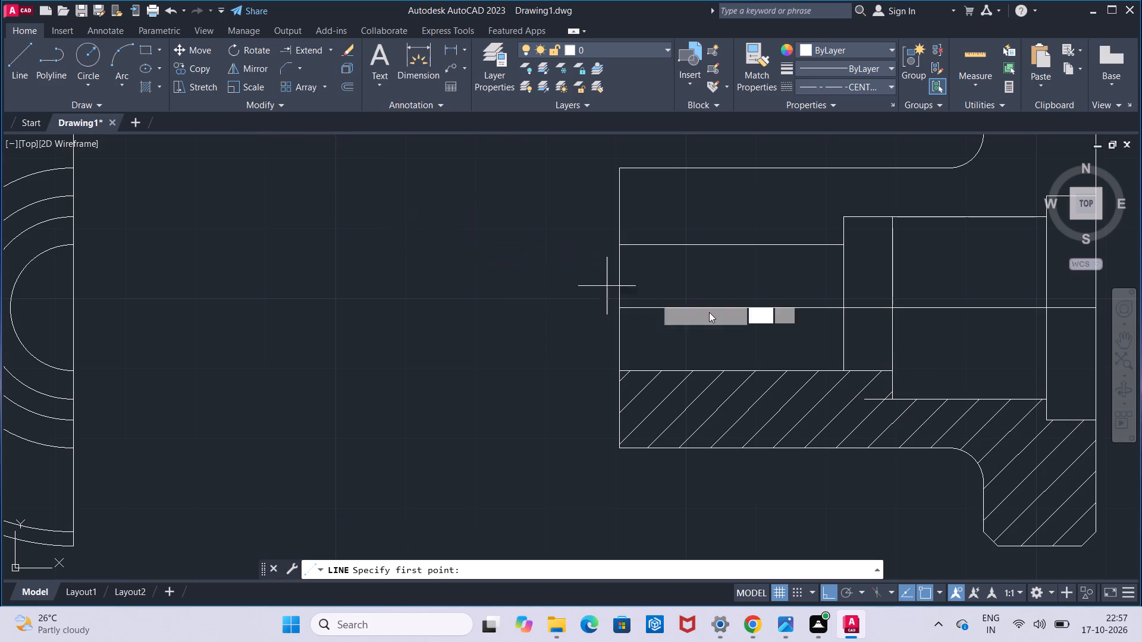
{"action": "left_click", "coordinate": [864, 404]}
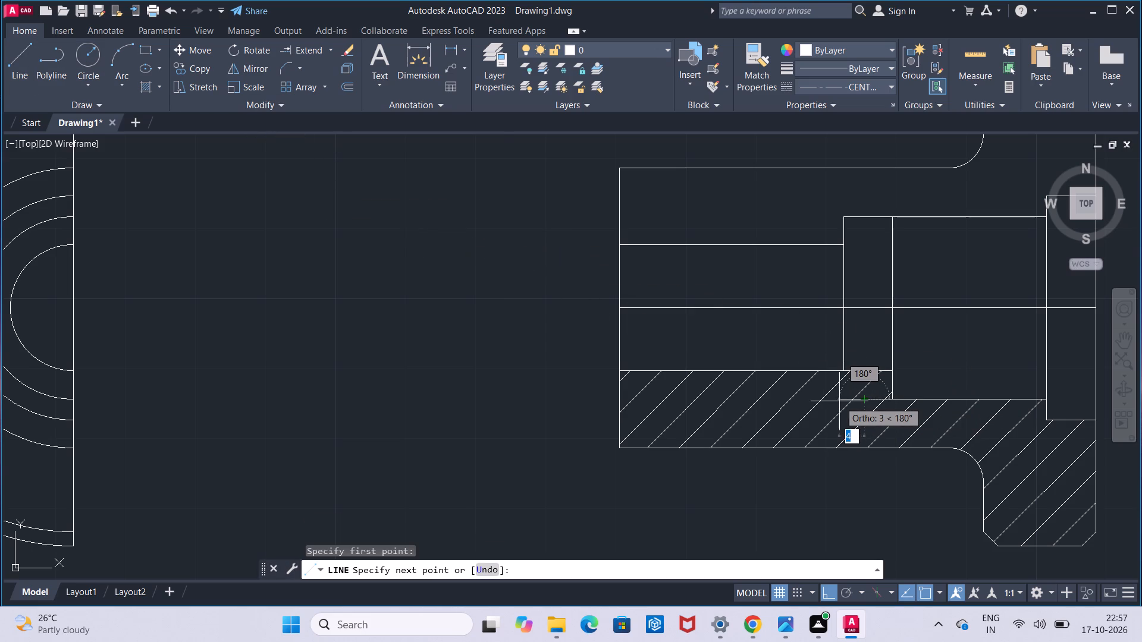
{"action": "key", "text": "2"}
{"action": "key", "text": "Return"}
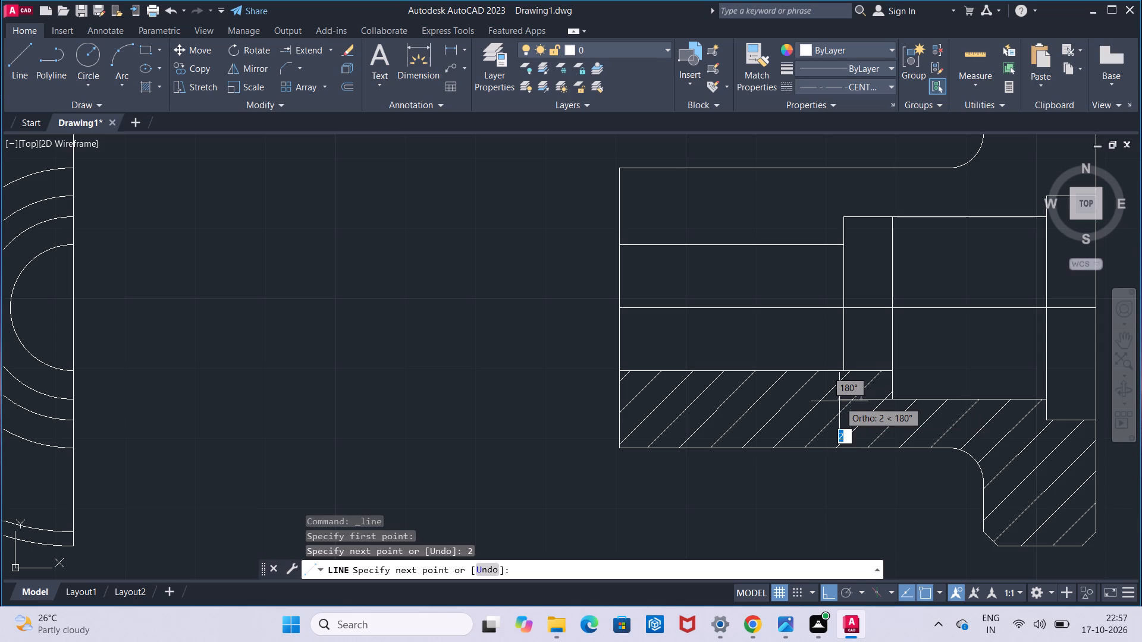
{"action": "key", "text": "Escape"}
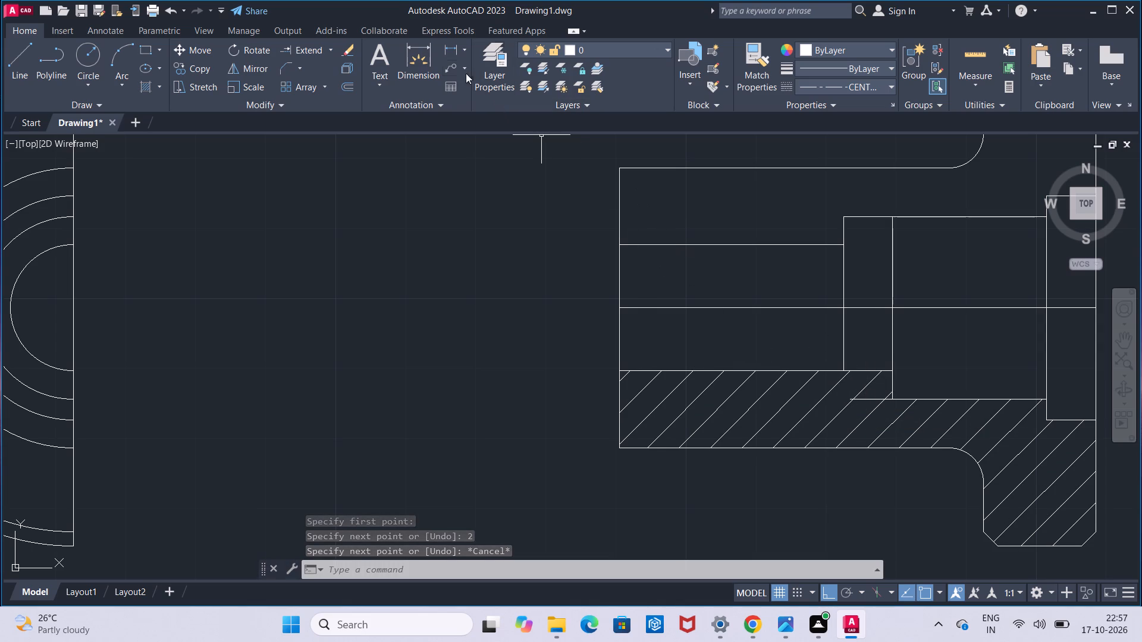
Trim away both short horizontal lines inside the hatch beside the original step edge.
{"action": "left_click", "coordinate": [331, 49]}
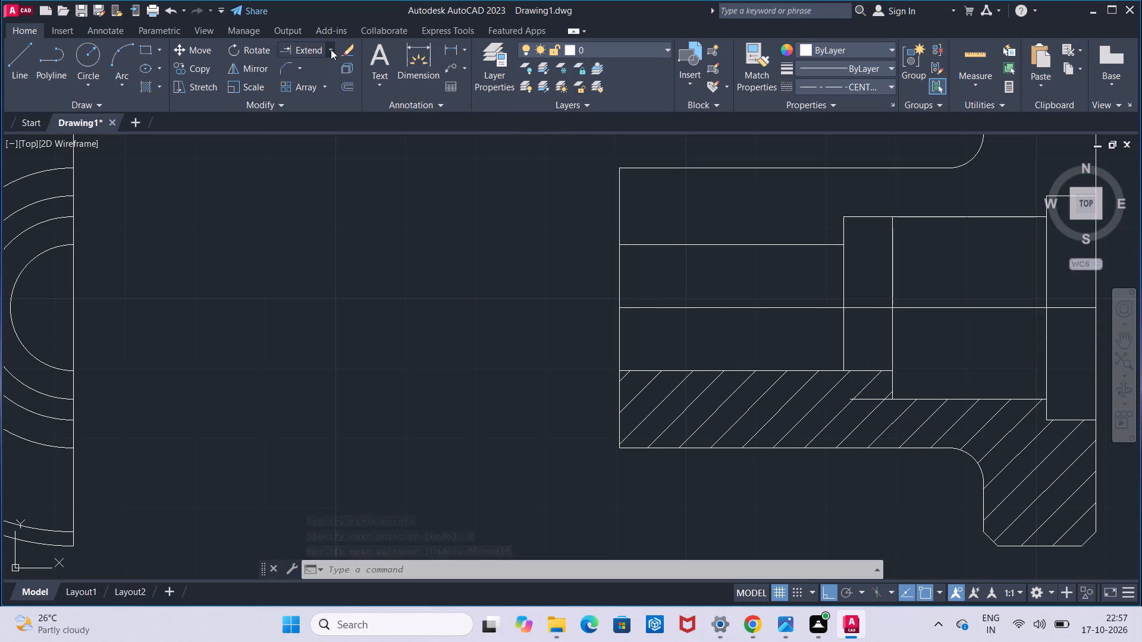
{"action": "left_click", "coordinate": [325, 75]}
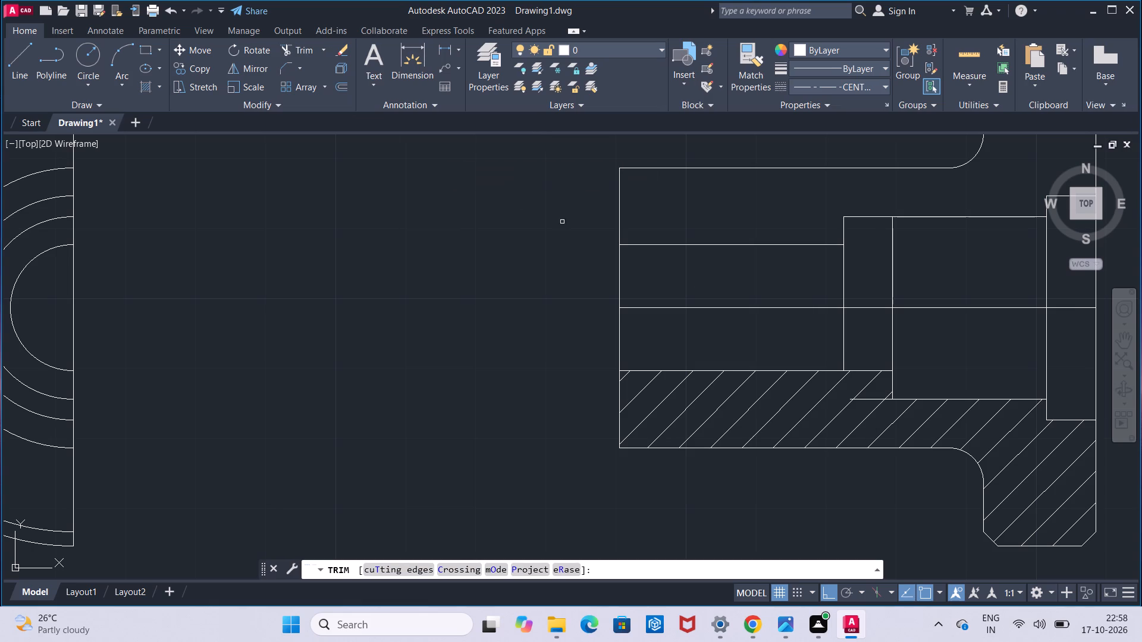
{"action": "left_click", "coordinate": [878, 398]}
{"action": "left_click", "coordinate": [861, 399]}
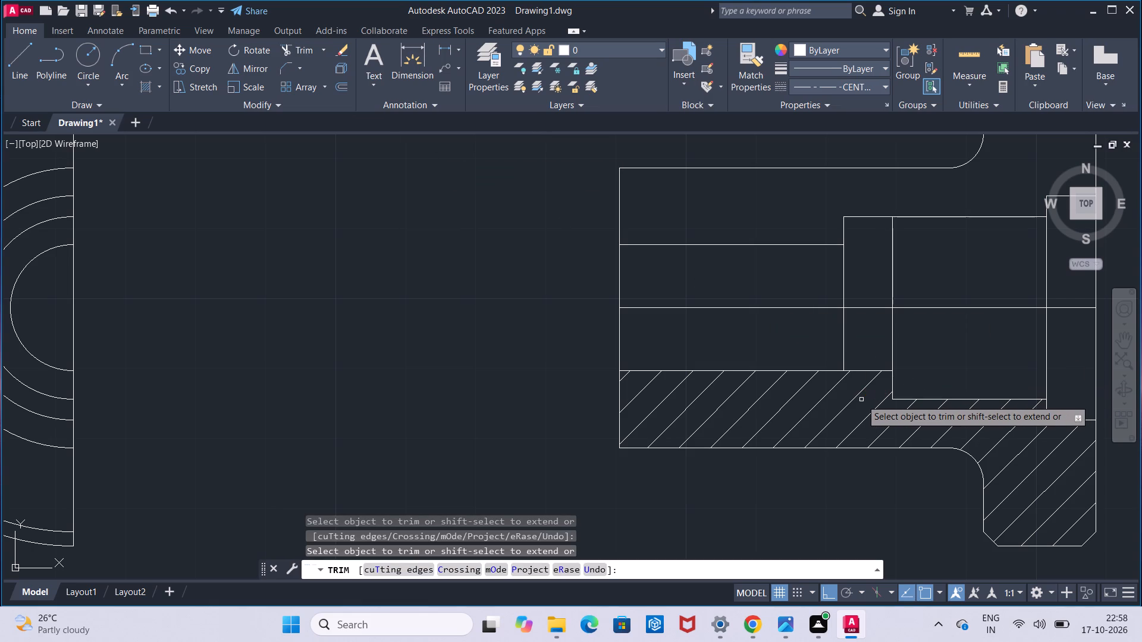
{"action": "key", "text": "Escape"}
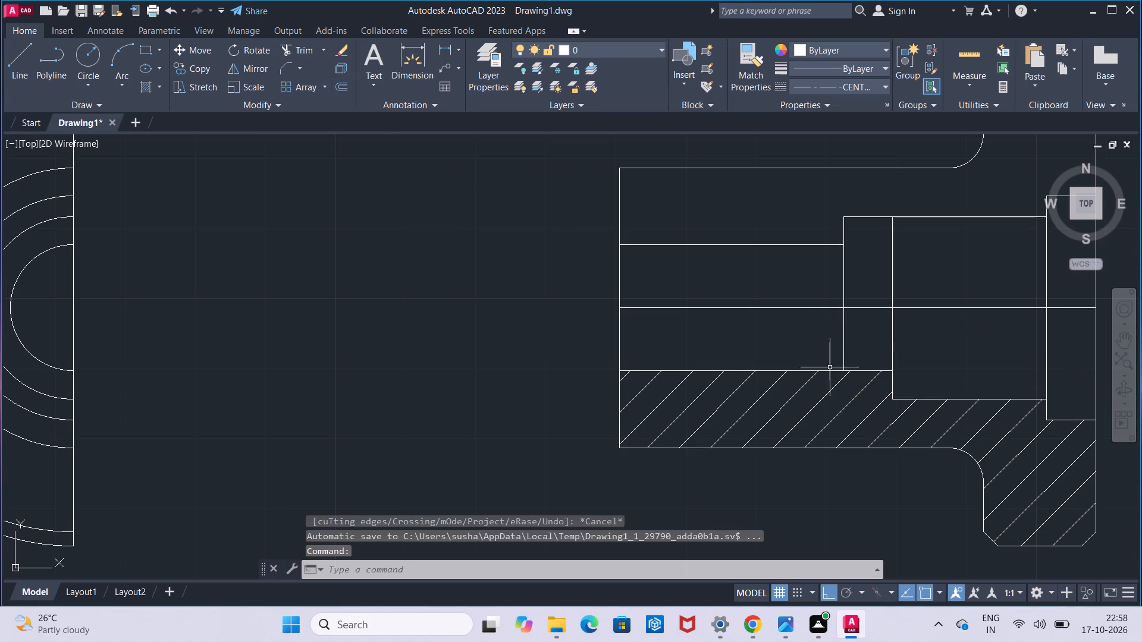
Draw a horizontal line from the original step edge's lower end to just past the offset step edge.
{"action": "left_click", "coordinate": [30, 58]}
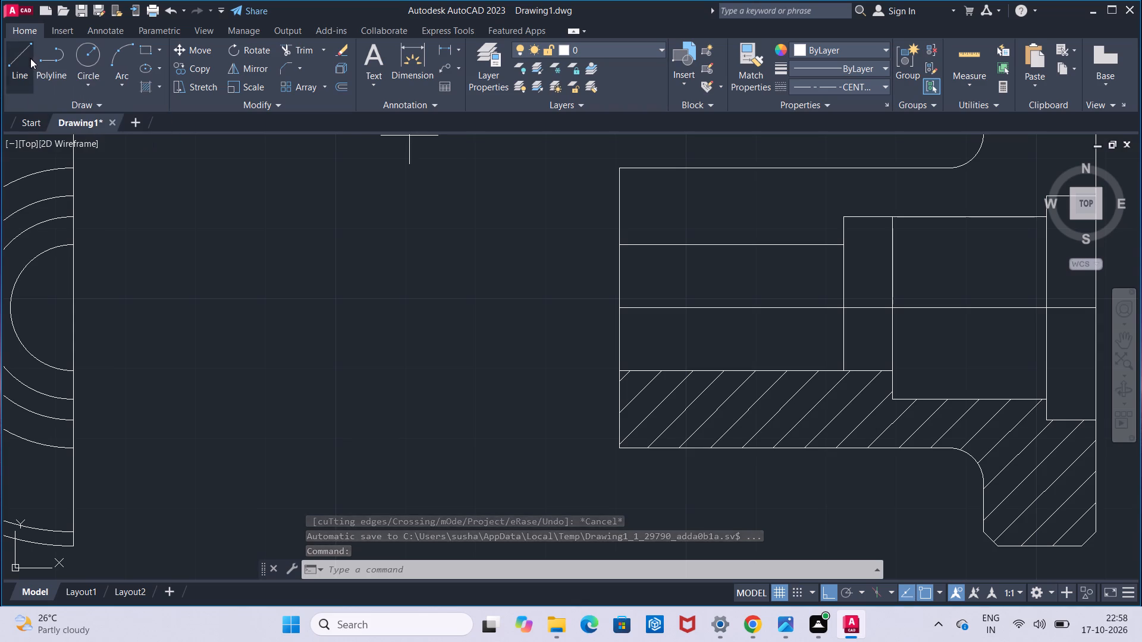
{"action": "left_click", "coordinate": [896, 395]}
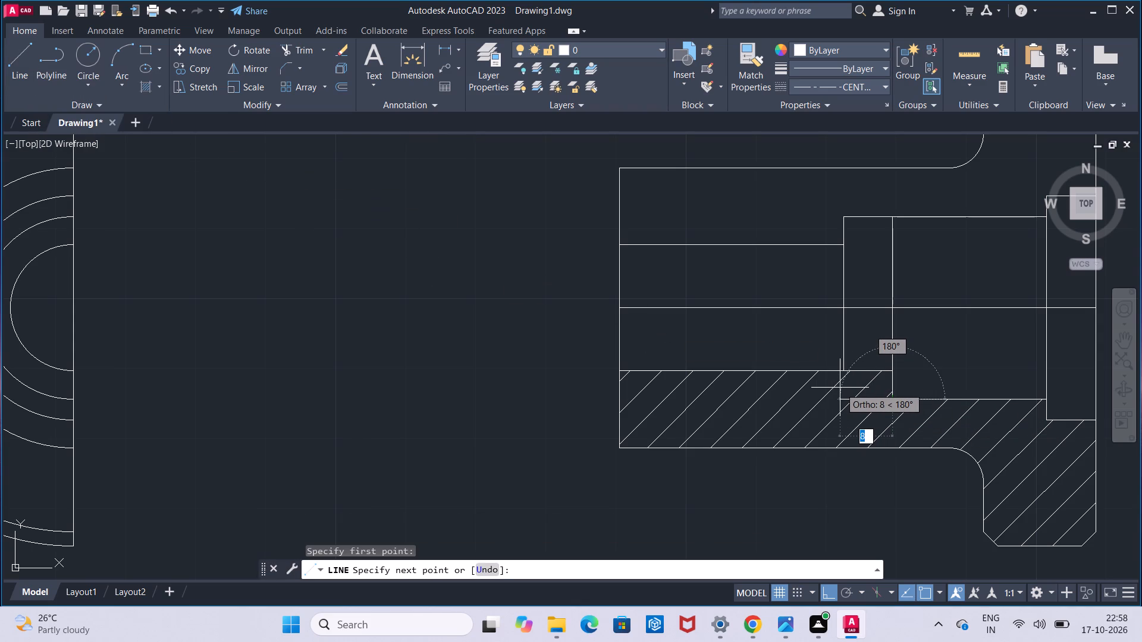
{"action": "left_click", "coordinate": [830, 388]}
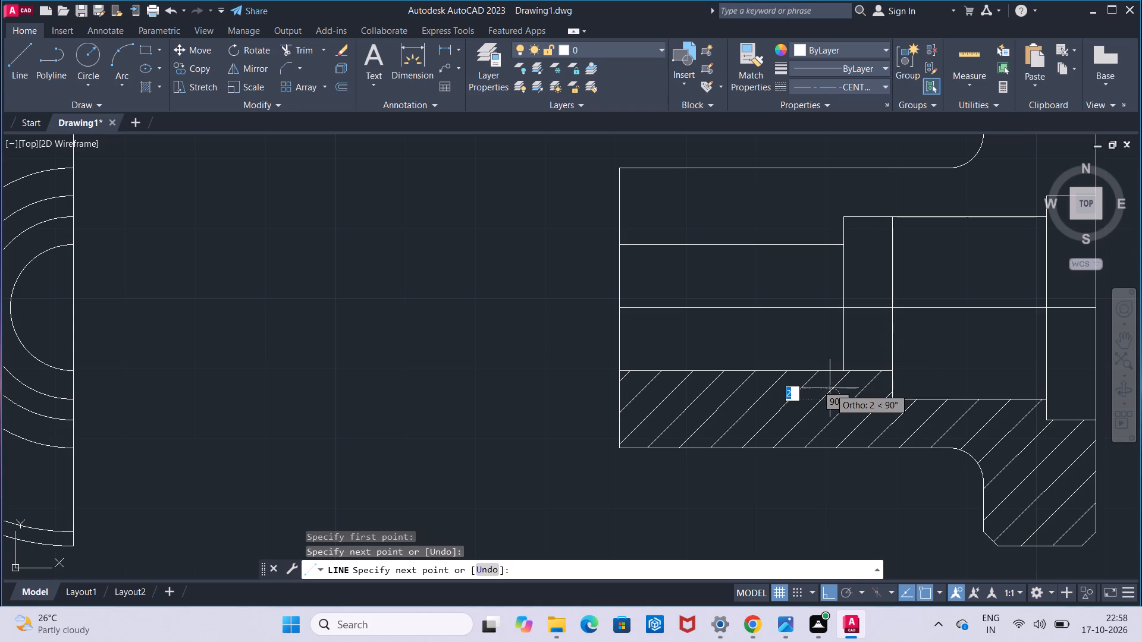
{"action": "key", "text": "Escape"}
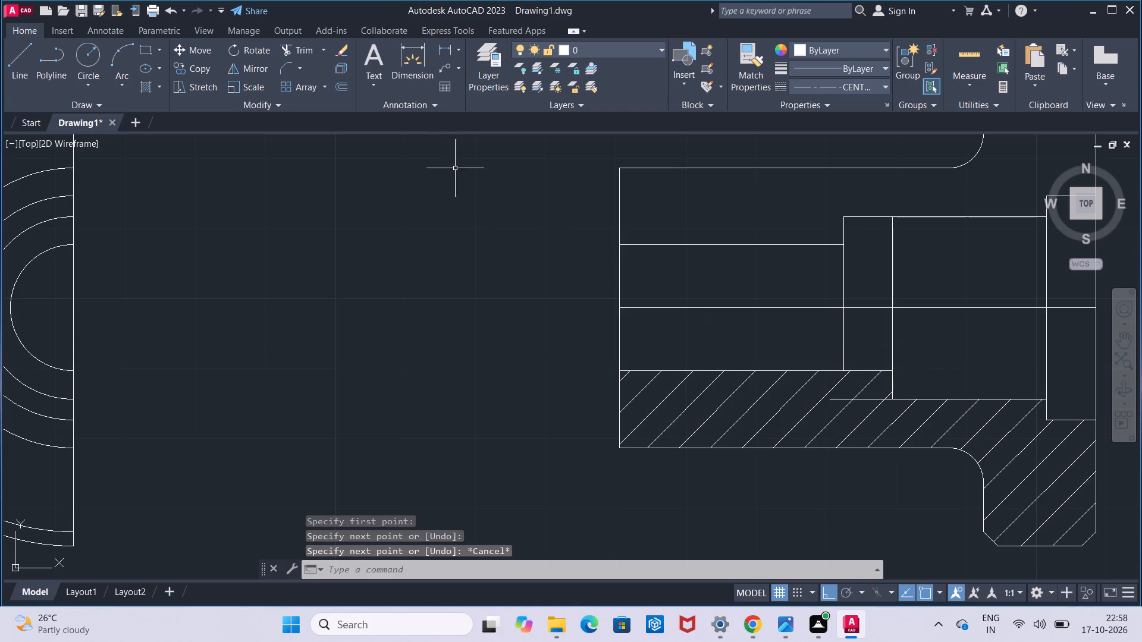
Extend the offset step edge down to the new horizontal line inside the hatch.
{"action": "left_click", "coordinate": [323, 48]}
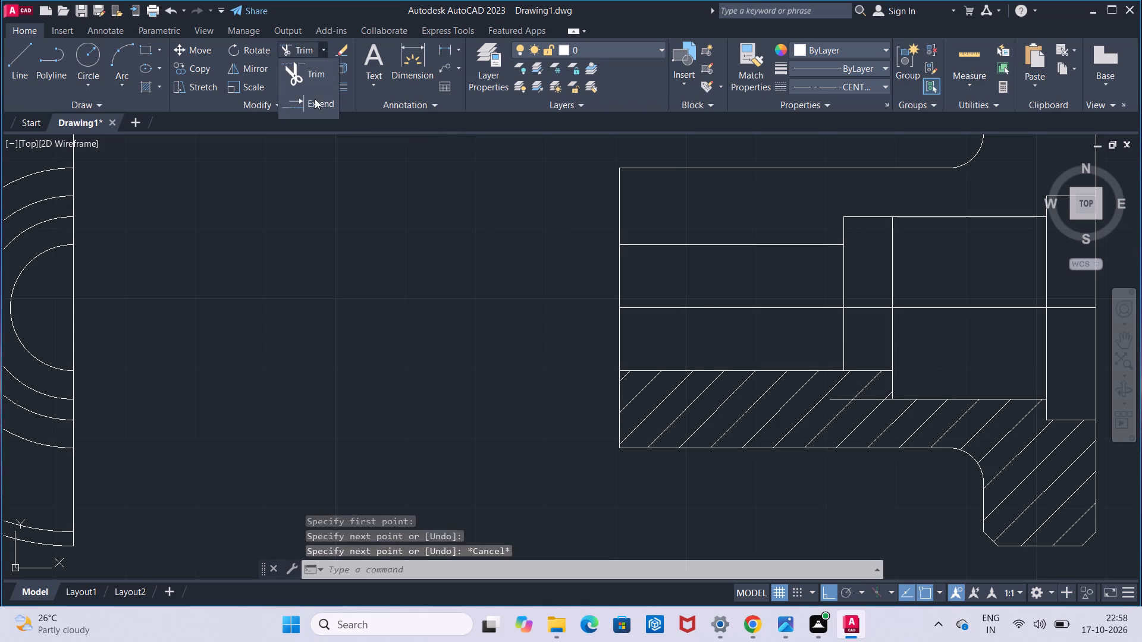
{"action": "left_click", "coordinate": [315, 102]}
{"action": "left_click", "coordinate": [845, 350]}
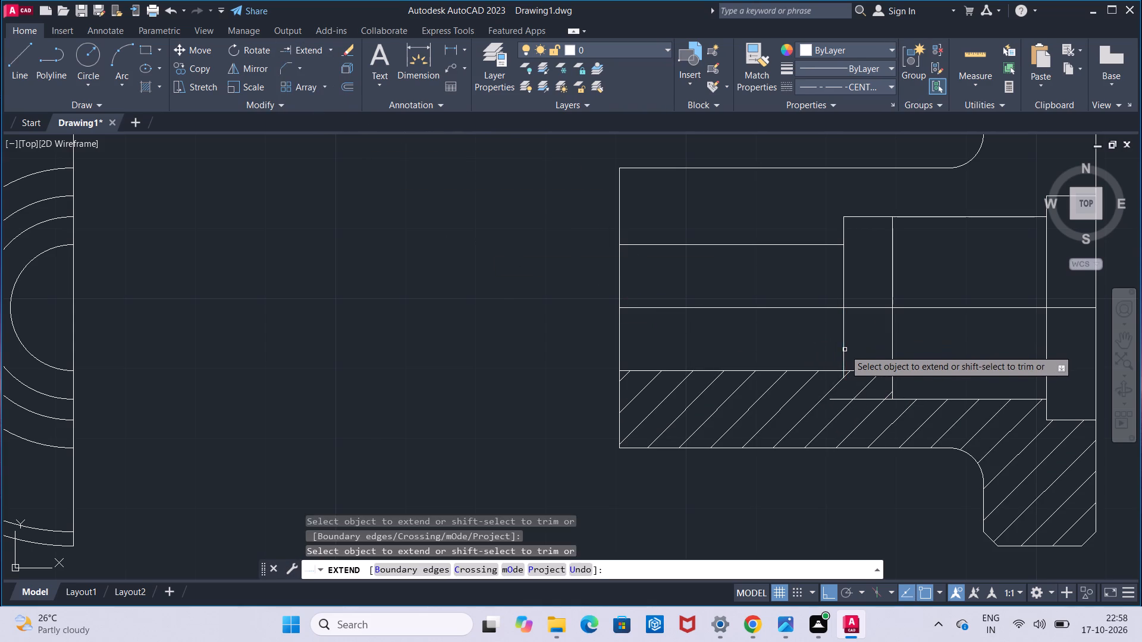
{"action": "left_click", "coordinate": [841, 358]}
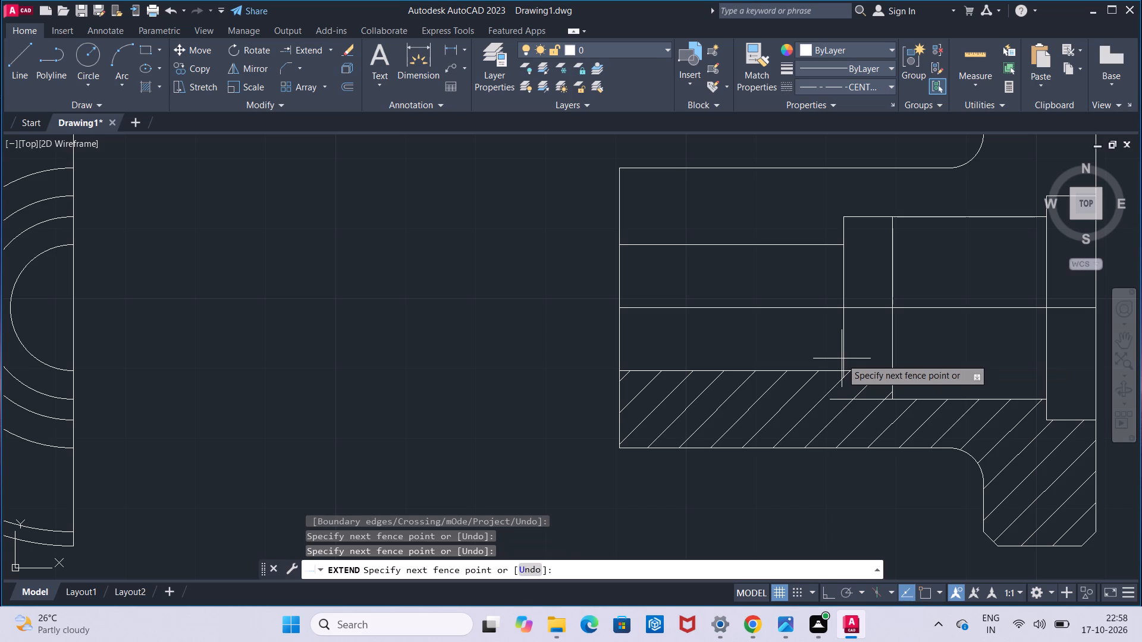
{"action": "left_click", "coordinate": [847, 358]}
{"action": "key", "text": "Escape"}
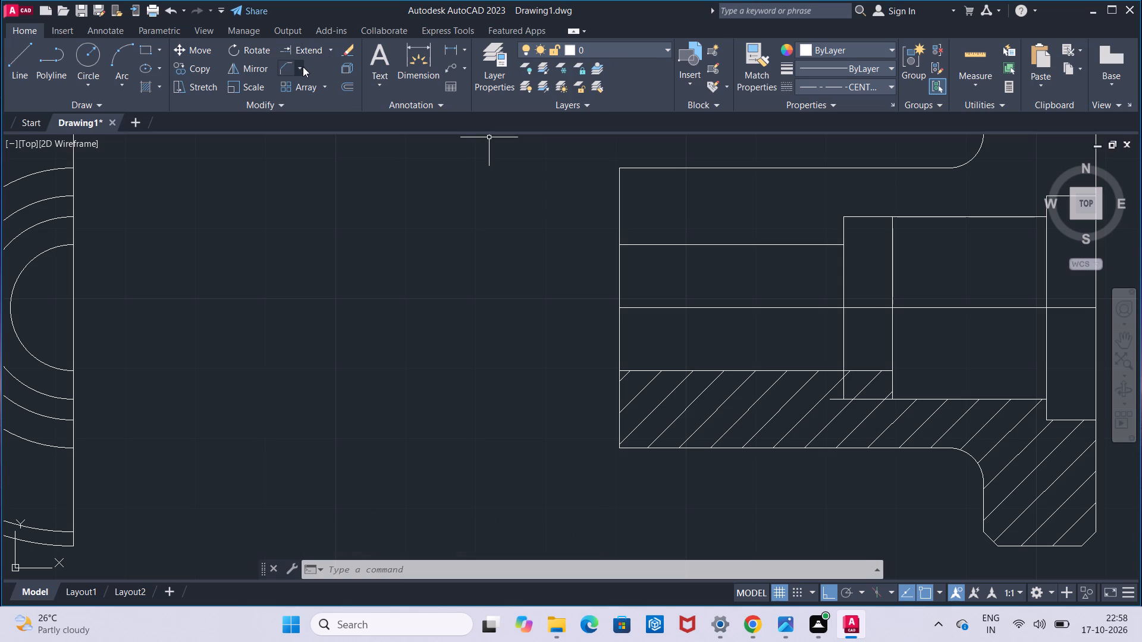
Trim the new line's overhang, the whole original step edge, and the small bore's lower edge between the two step edges.
{"action": "left_click", "coordinate": [329, 53]}
{"action": "left_click", "coordinate": [325, 71]}
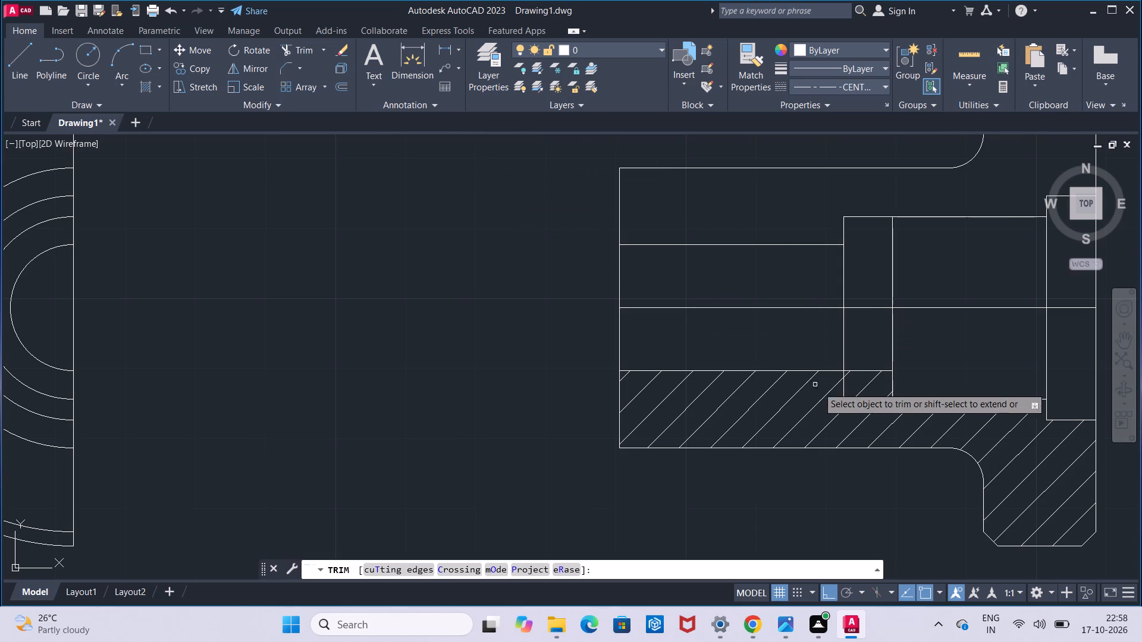
{"action": "left_click", "coordinate": [836, 399]}
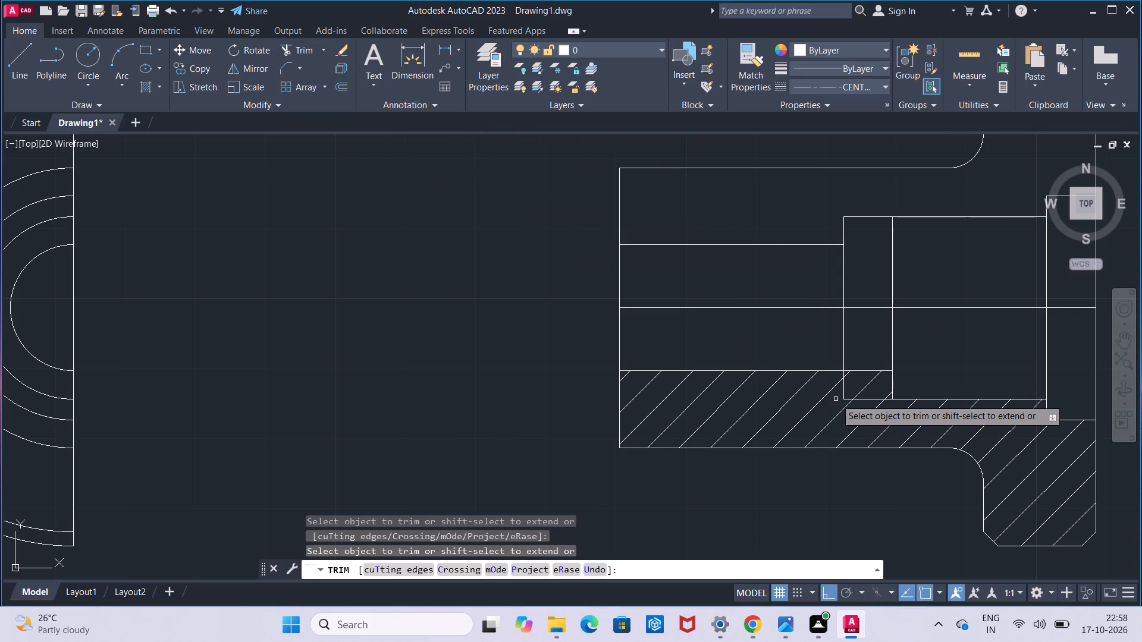
{"action": "left_click", "coordinate": [893, 387]}
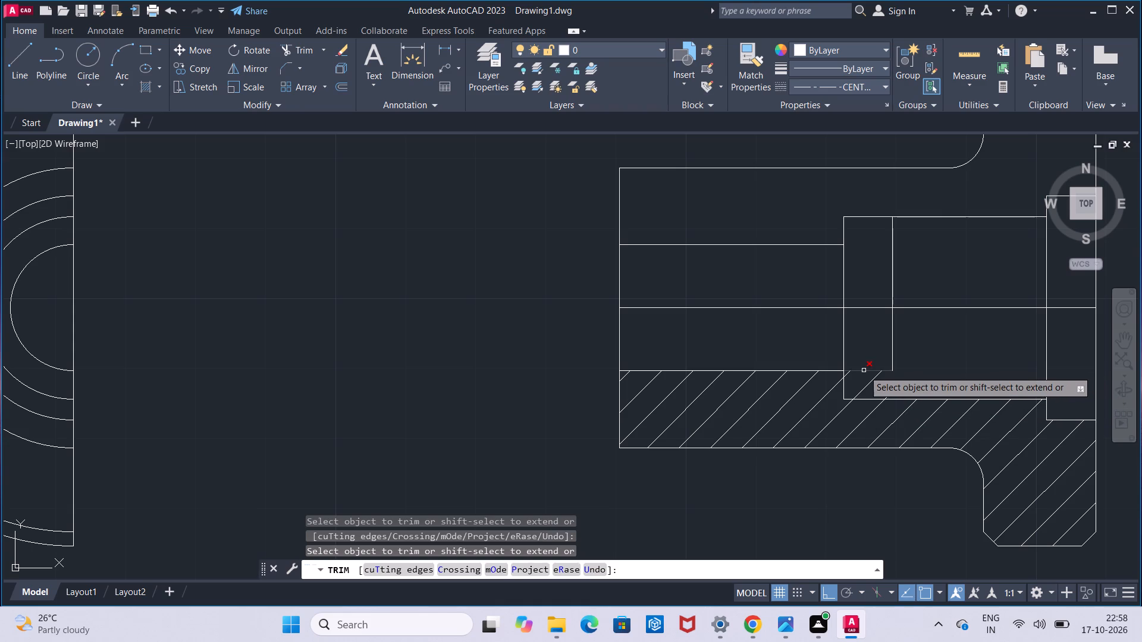
{"action": "left_click", "coordinate": [864, 370]}
{"action": "left_click", "coordinate": [891, 354]}
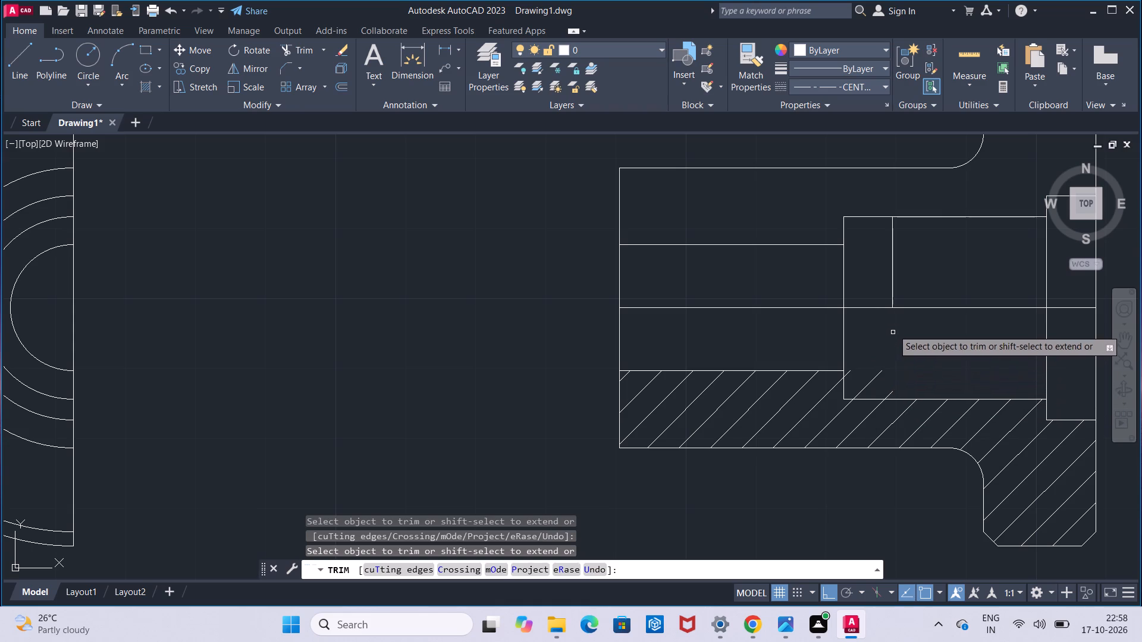
{"action": "left_click", "coordinate": [893, 297]}
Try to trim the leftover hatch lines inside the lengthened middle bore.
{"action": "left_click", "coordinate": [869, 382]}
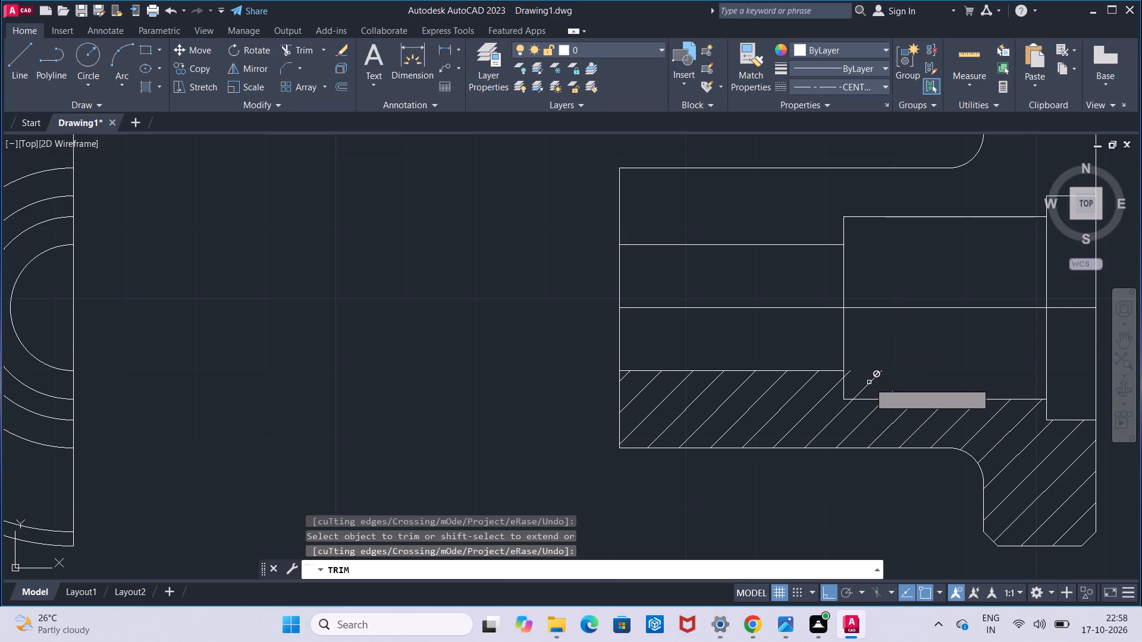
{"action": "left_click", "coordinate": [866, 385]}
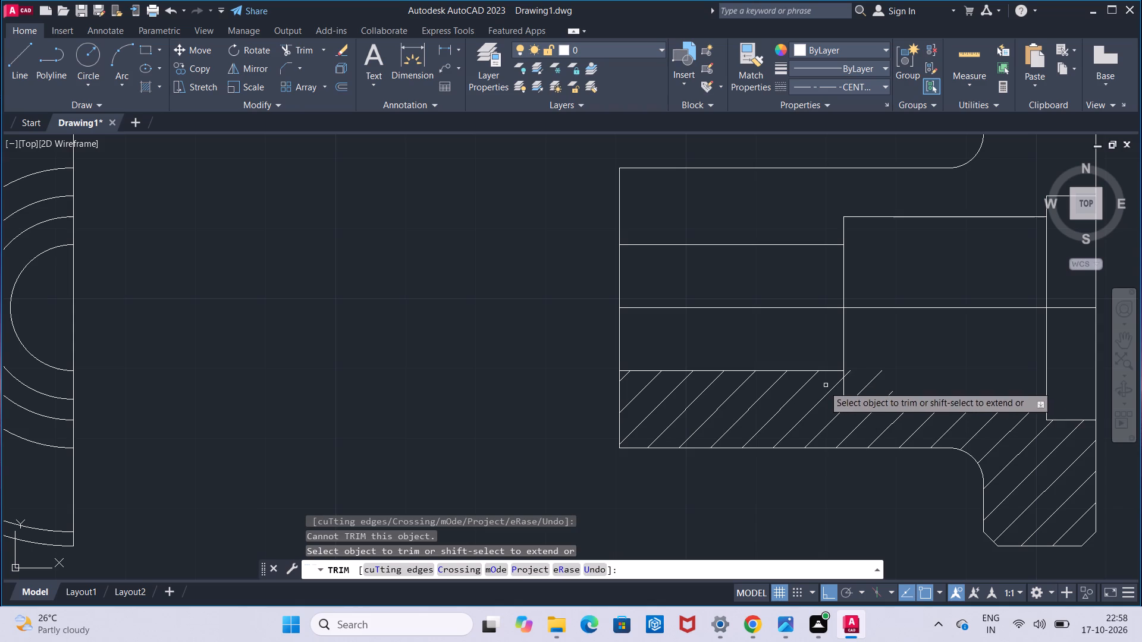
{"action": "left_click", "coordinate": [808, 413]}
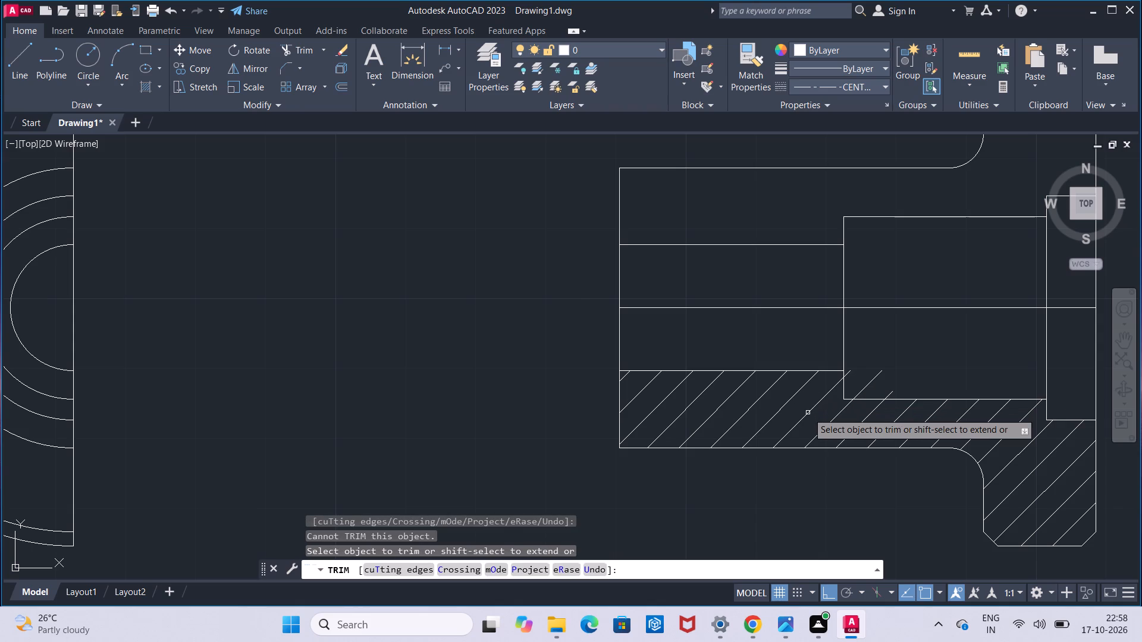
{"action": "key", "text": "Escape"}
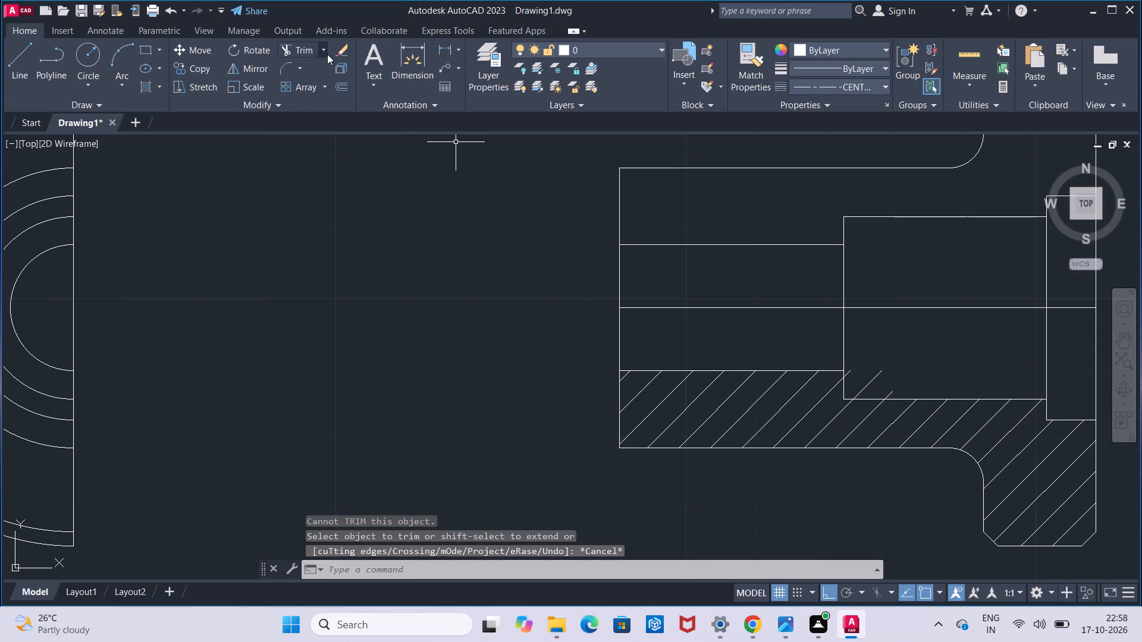
Erase the outdated hatch from the lower half of the section.
{"action": "left_click", "coordinate": [340, 52]}
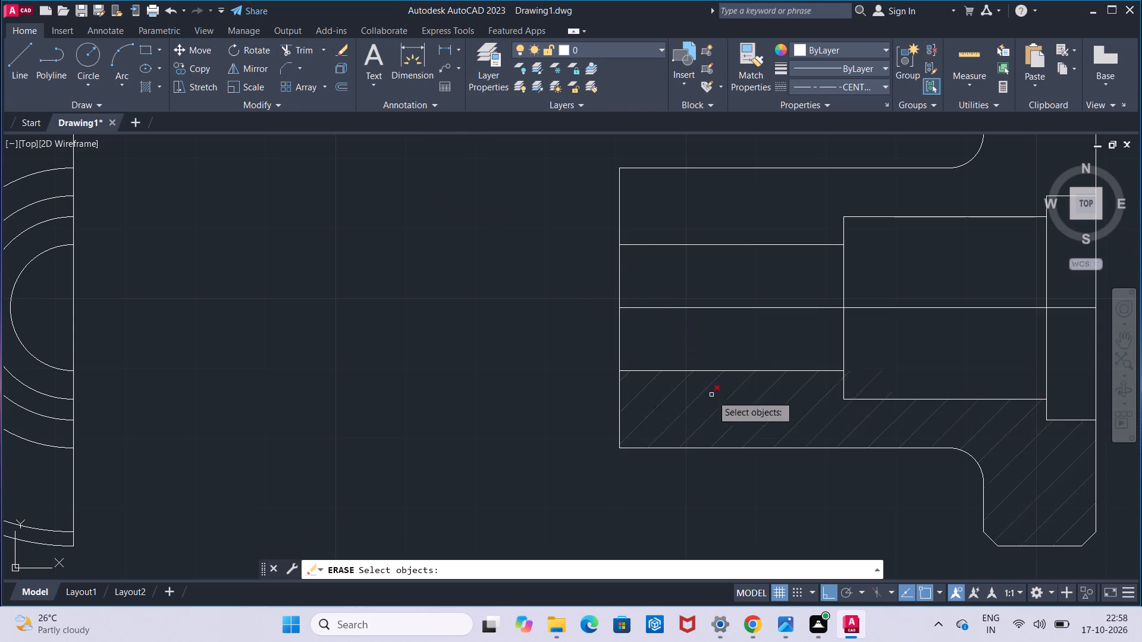
{"action": "left_click", "coordinate": [704, 392]}
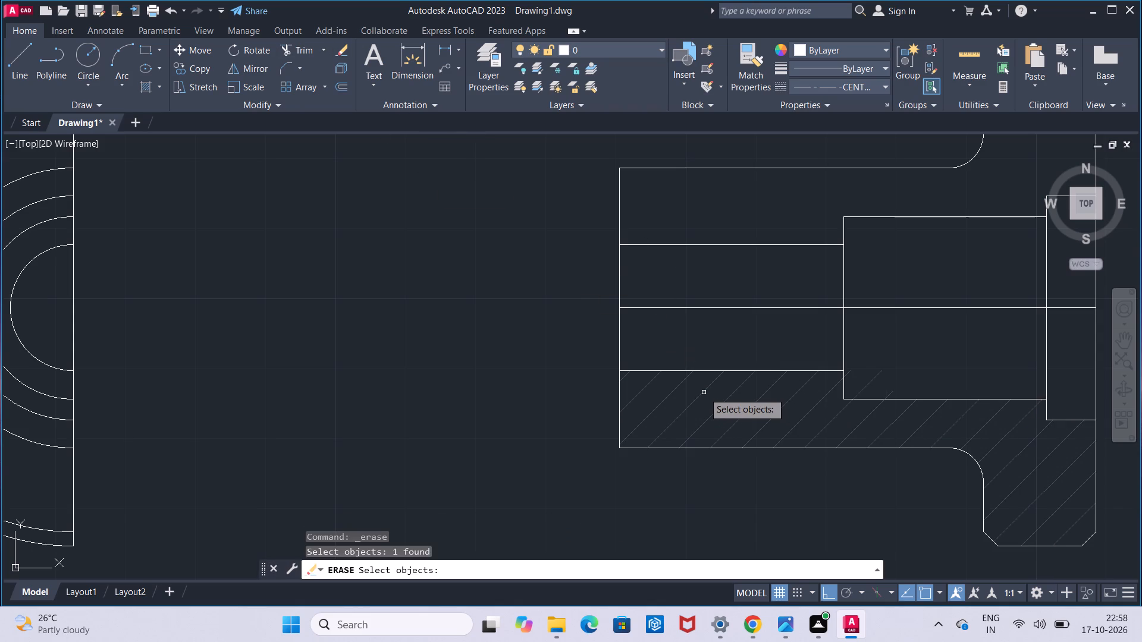
{"action": "key", "text": "Return"}
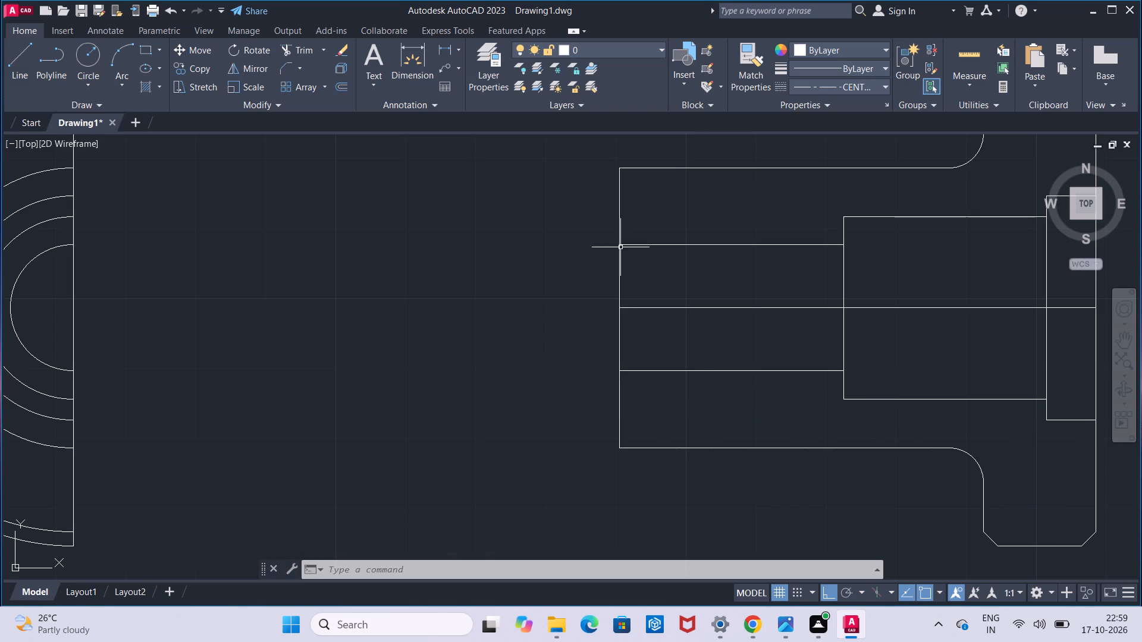
Measure the full height of the middle bore's new step edge with a trial linear dimension.
{"action": "left_click", "coordinate": [445, 49]}
{"action": "left_click", "coordinate": [847, 217]}
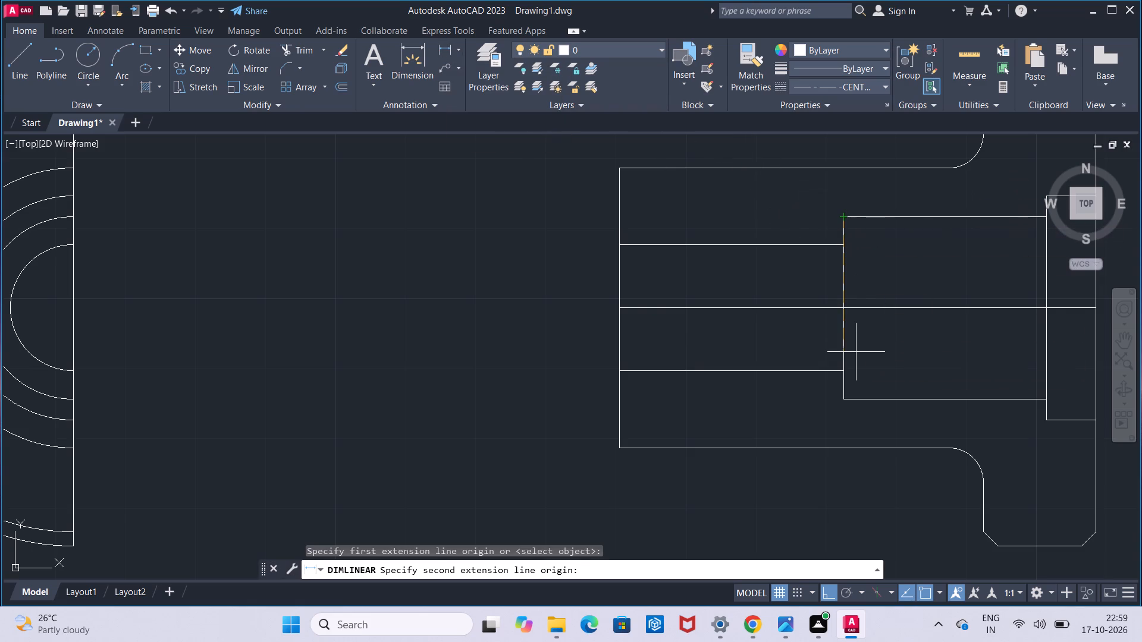
{"action": "left_click", "coordinate": [841, 396]}
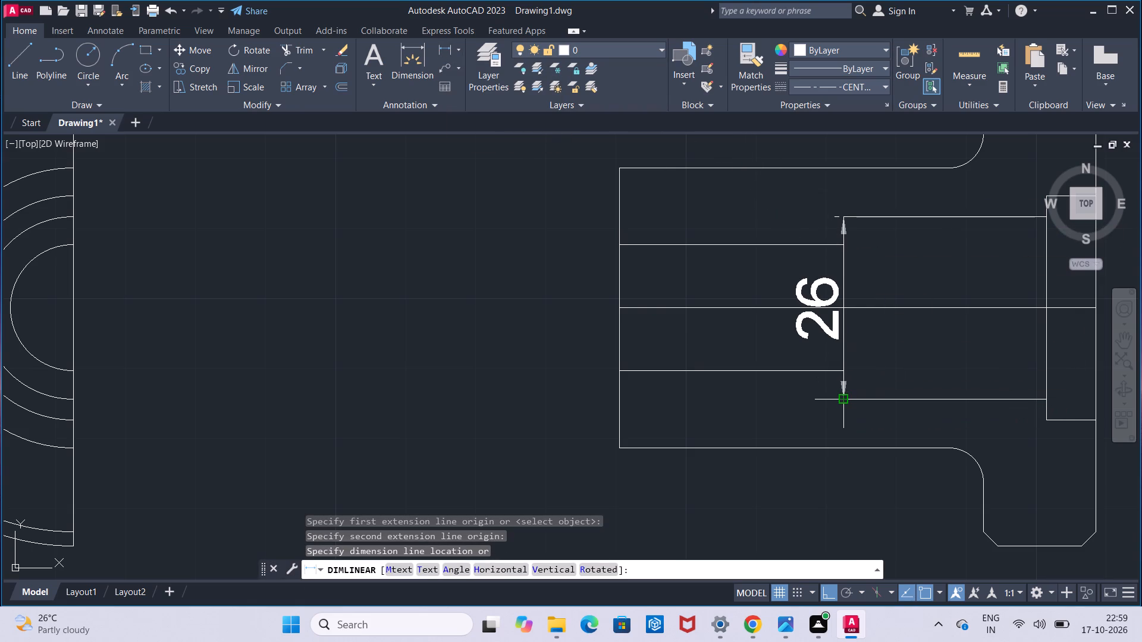
{"action": "key", "text": "Escape"}
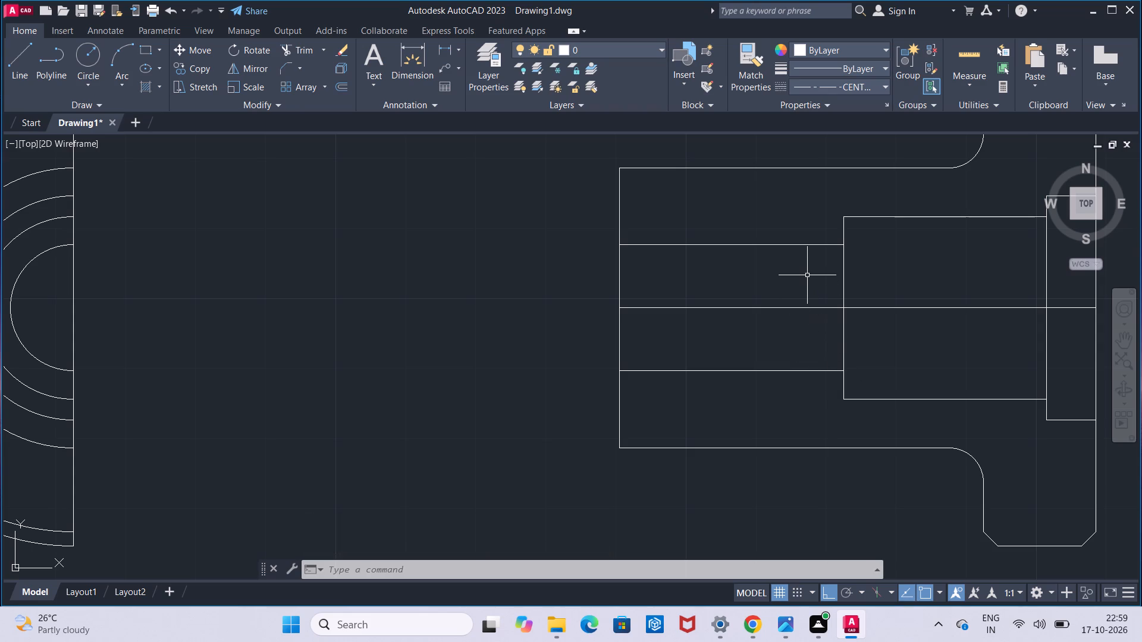
Hatch the upper and lower walls of the section view with the ANSI31 pattern.
{"action": "scroll", "coordinate": [807, 260], "scroll_direction": "down", "scroll_amount": 1}
{"action": "left_click", "coordinate": [152, 86]}
{"action": "left_click", "coordinate": [258, 77]}
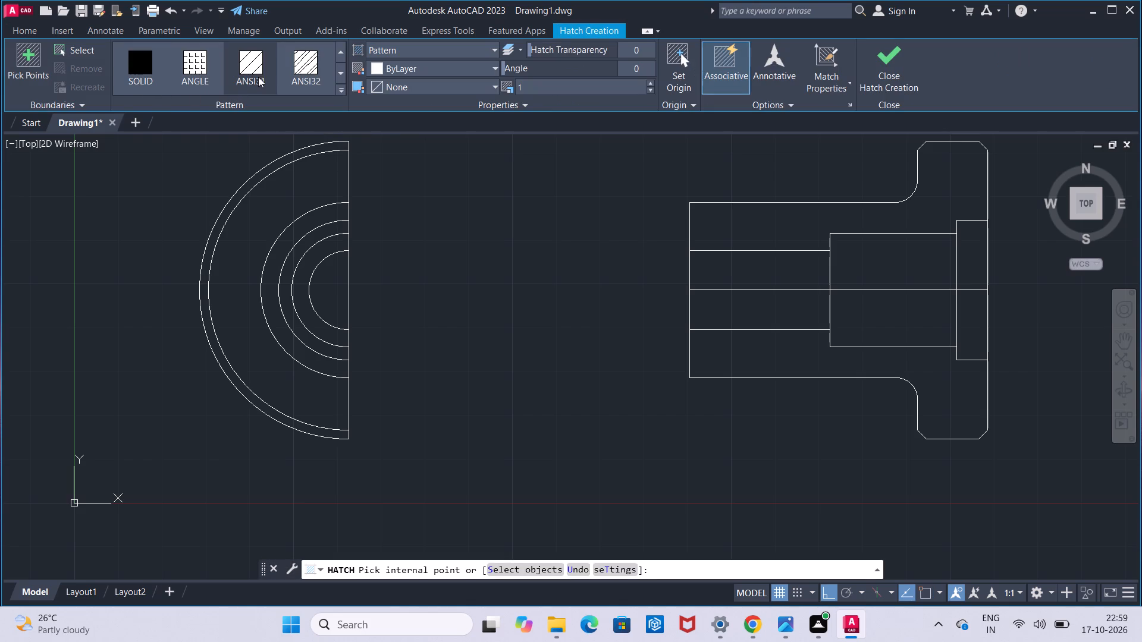
{"action": "left_click", "coordinate": [773, 230]}
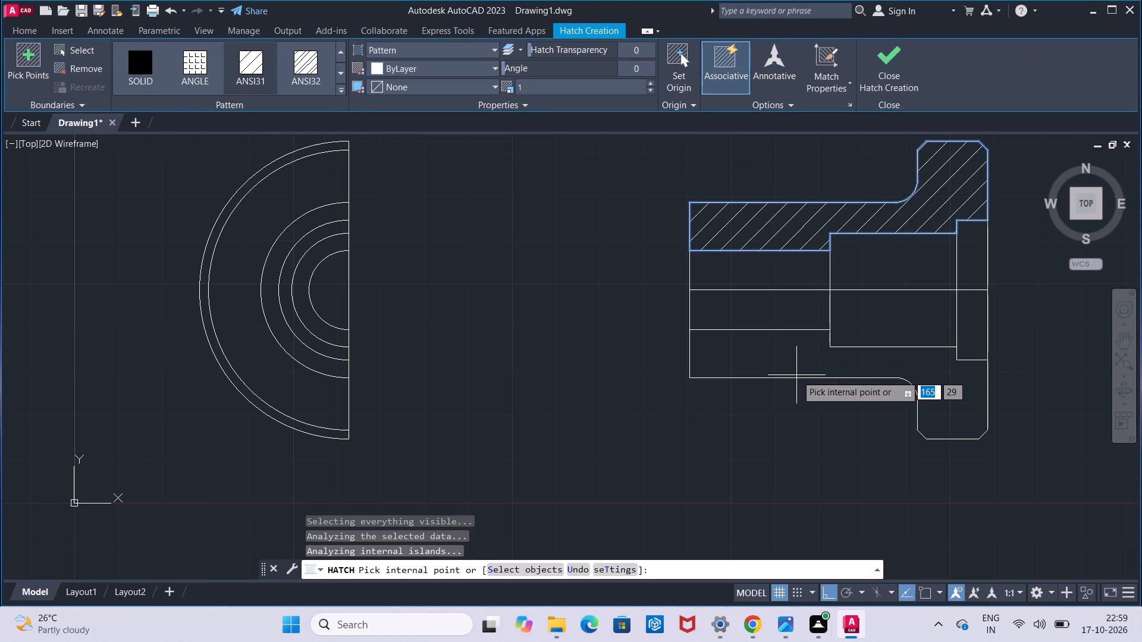
{"action": "left_click", "coordinate": [803, 362]}
{"action": "left_click", "coordinate": [896, 93]}
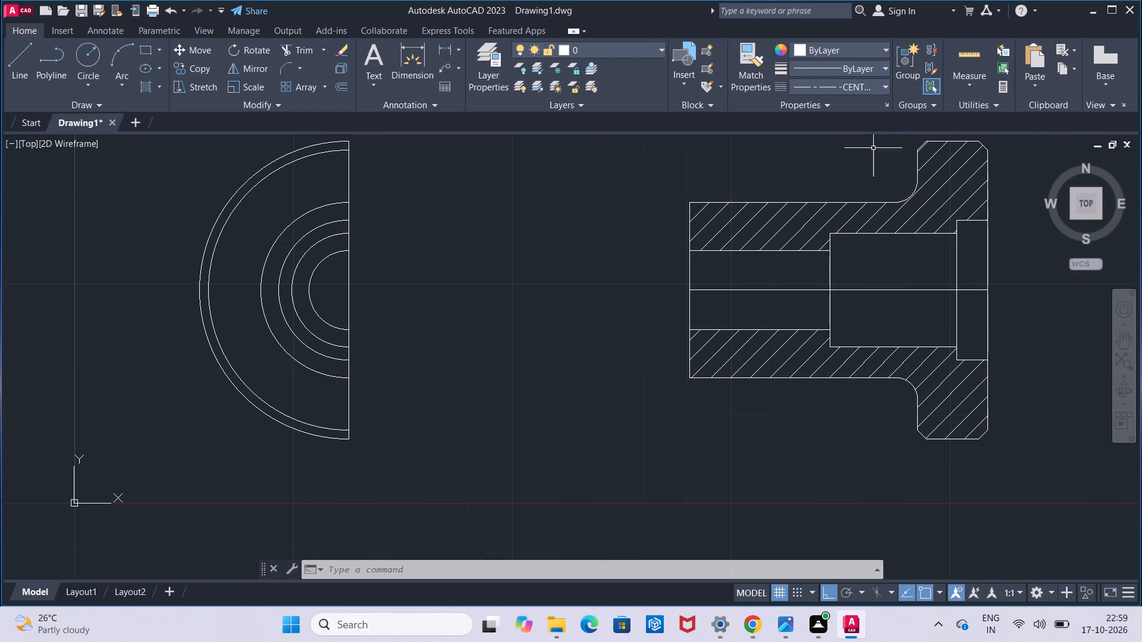
Move the complete half end view horizontally closer to the hatched section view.
{"action": "middle_click_drag", "start_coordinate": [867, 152], "coordinate": [867, 203]}
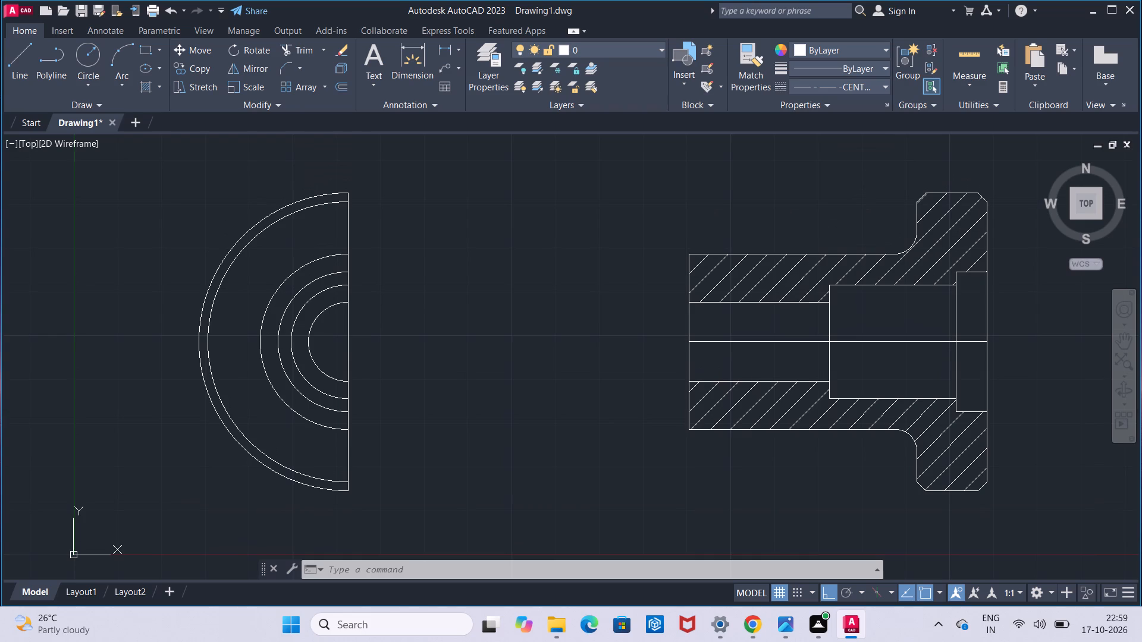
{"action": "key", "text": "Escape"}
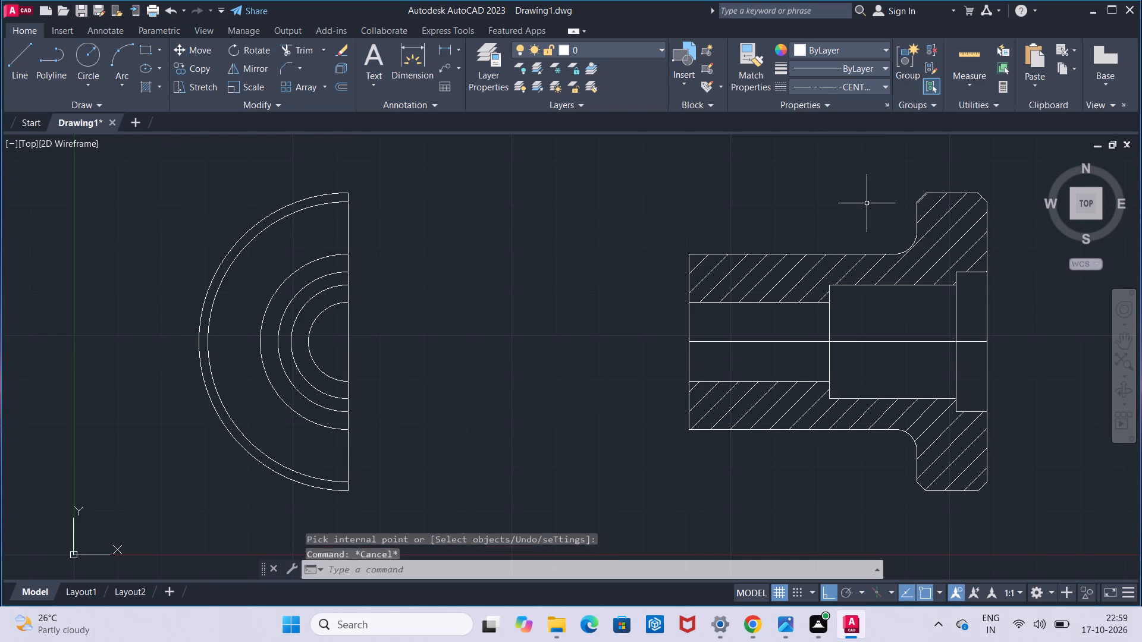
{"action": "scroll", "coordinate": [459, 164], "scroll_direction": "down", "scroll_amount": 2}
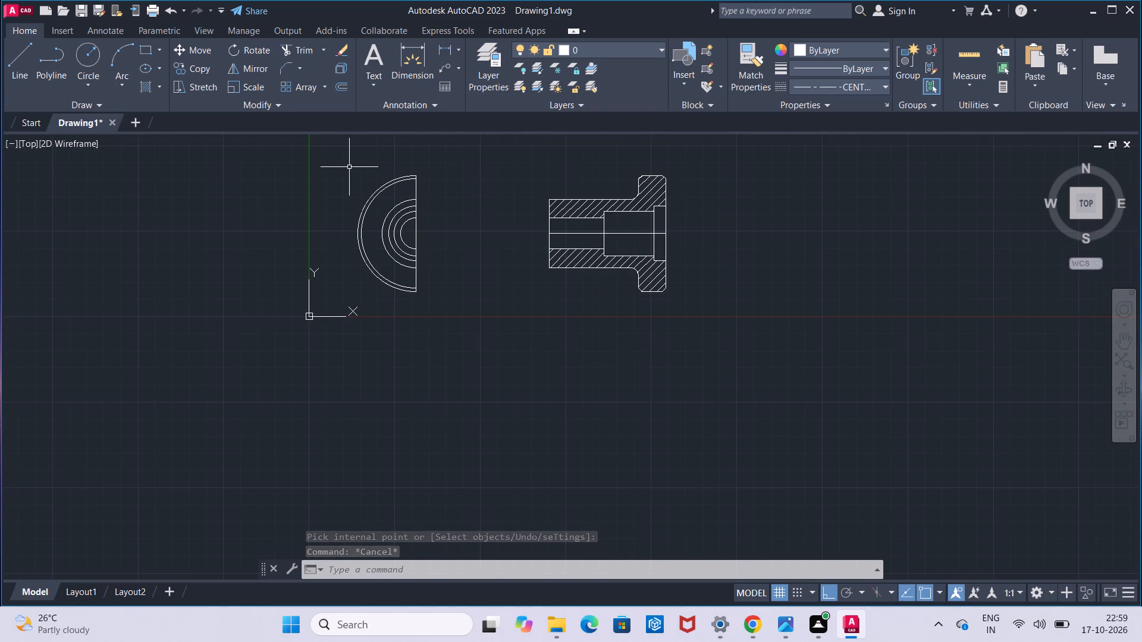
{"action": "left_click", "coordinate": [349, 167]}
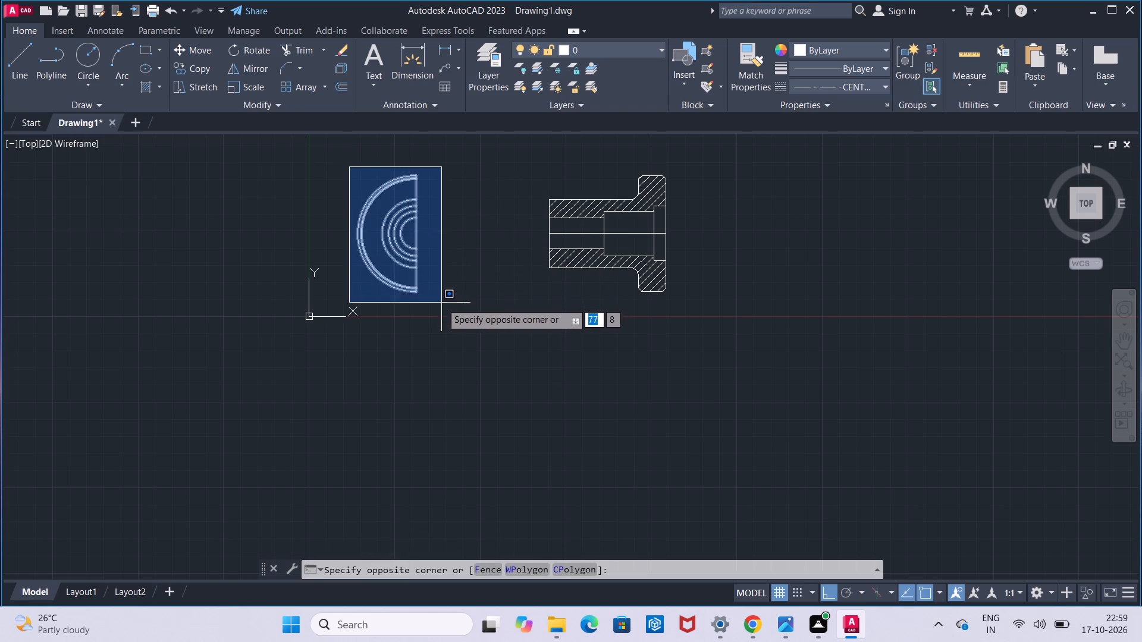
{"action": "left_click", "coordinate": [441, 303]}
{"action": "left_click", "coordinate": [197, 46]}
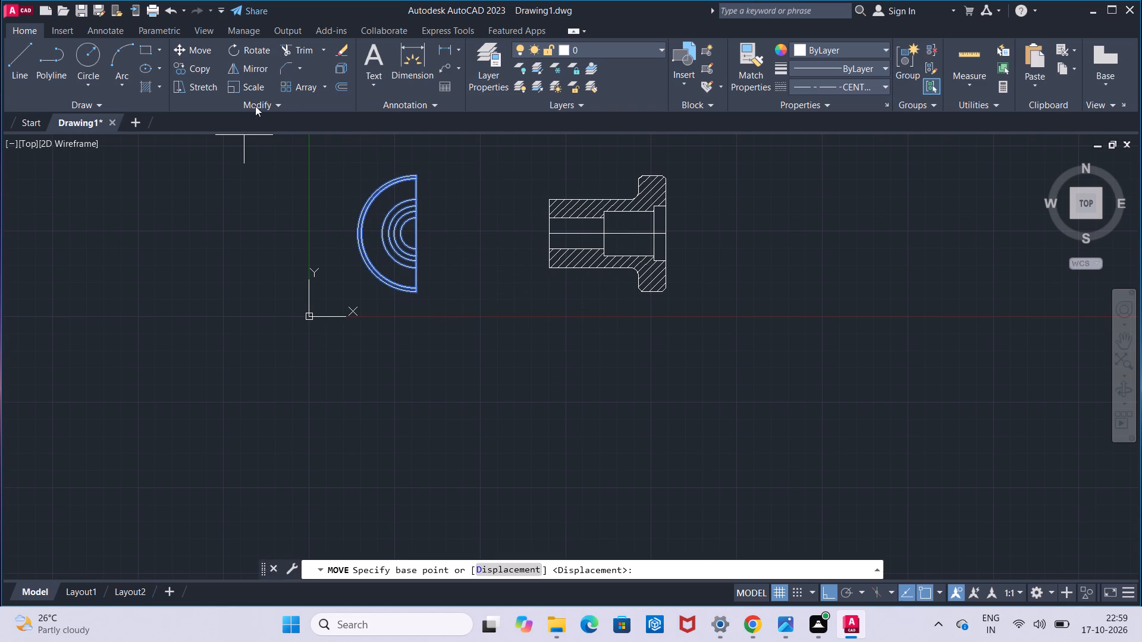
{"action": "left_click", "coordinate": [413, 231]}
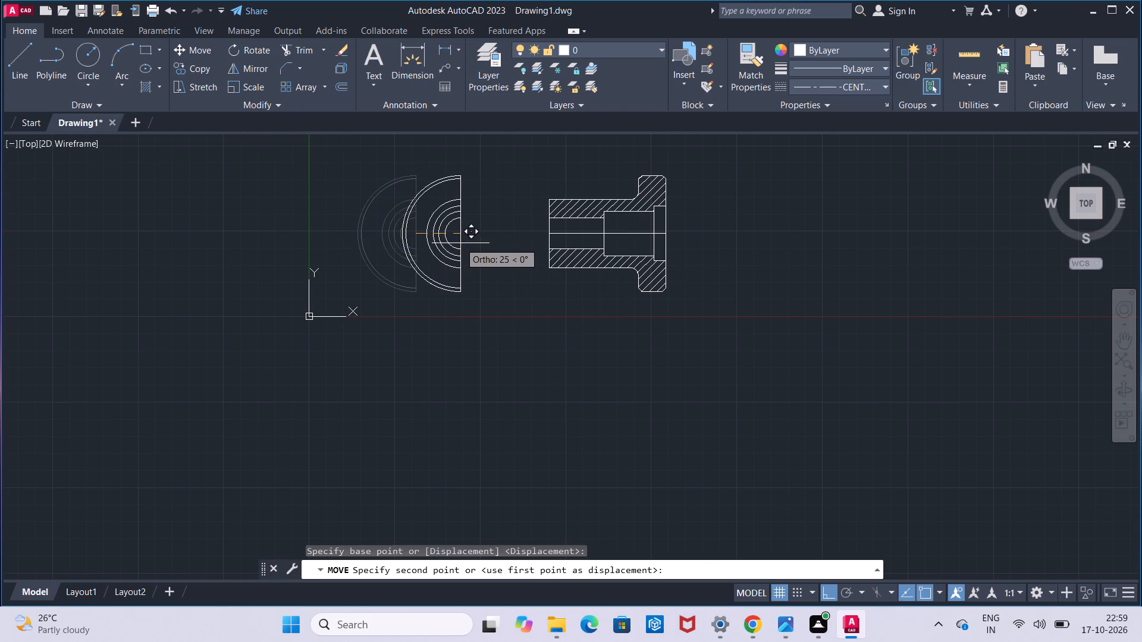
{"action": "left_click", "coordinate": [478, 244]}
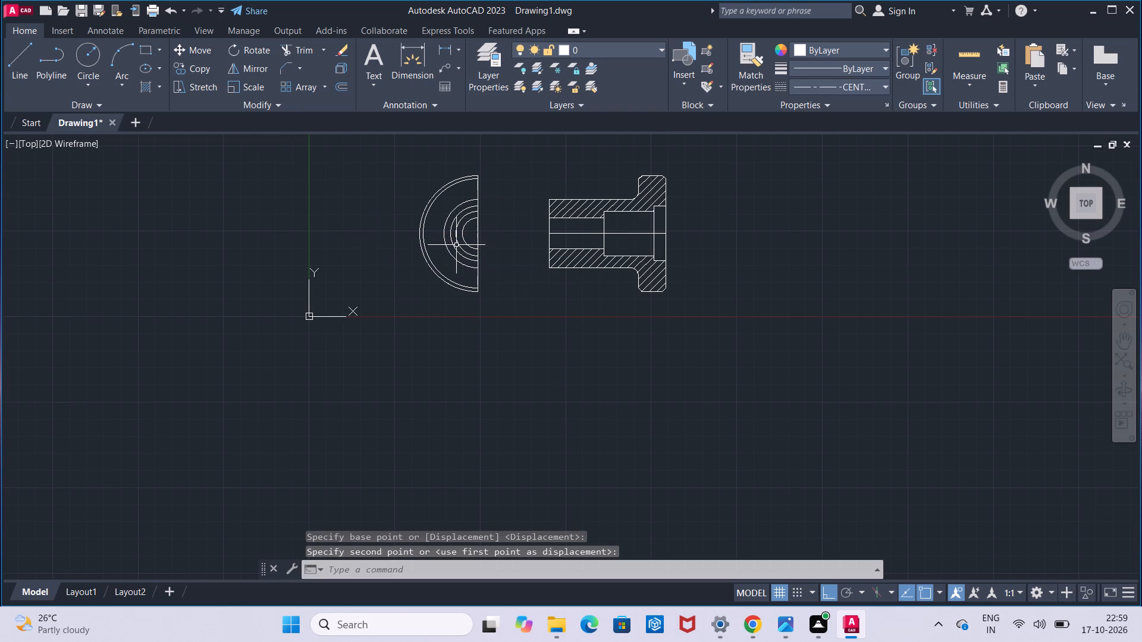
Add a horizontal linear dimension for the middle bore's length, placed below the section view.
{"action": "key", "text": "Escape"}
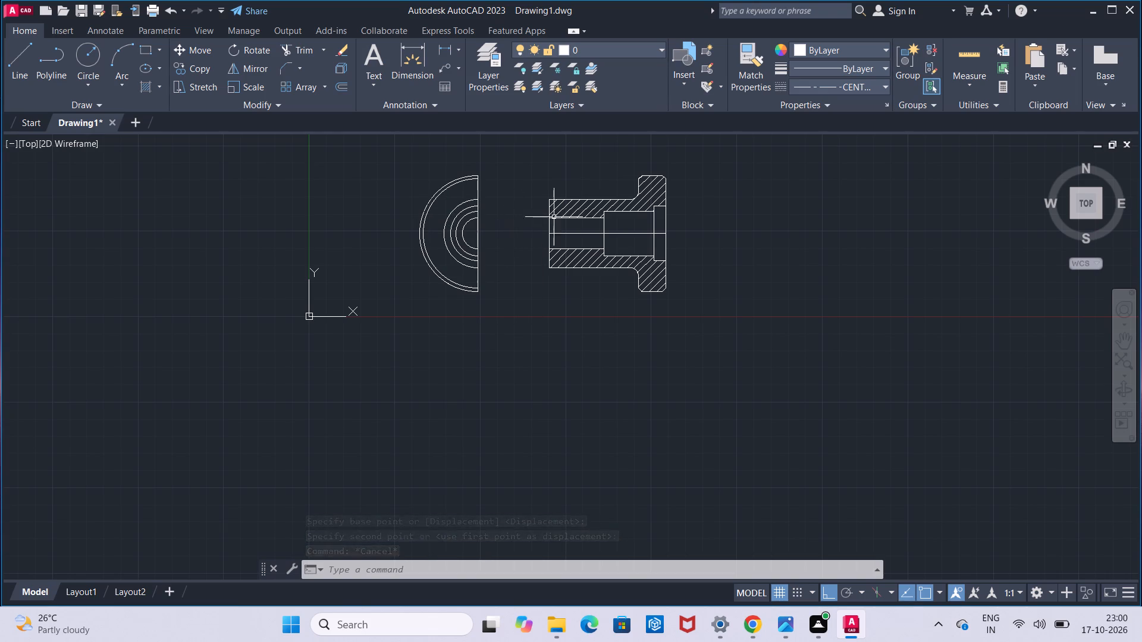
{"action": "scroll", "coordinate": [566, 215], "scroll_direction": "up", "scroll_amount": 1}
{"action": "scroll", "coordinate": [569, 212], "scroll_direction": "down", "scroll_amount": 1}
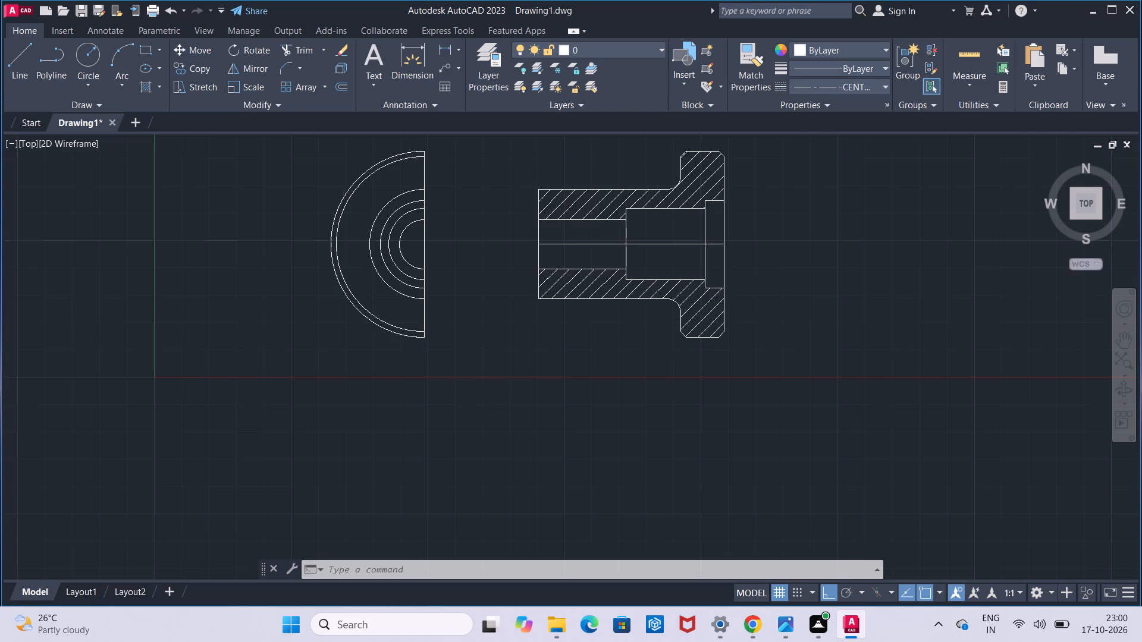
{"action": "left_click", "coordinate": [440, 47]}
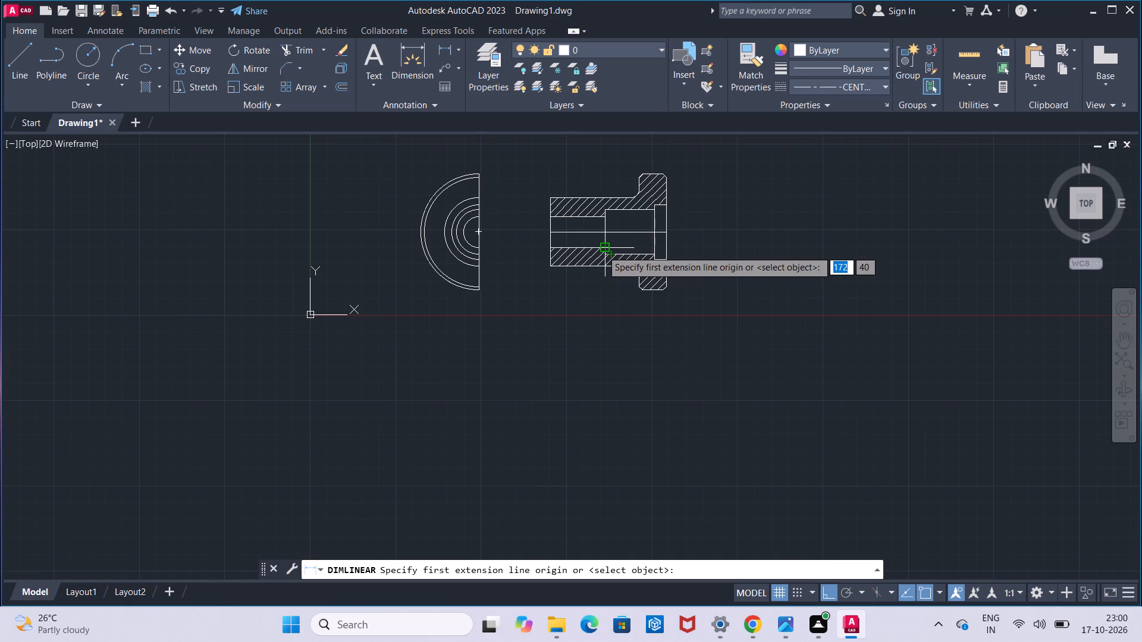
{"action": "left_click", "coordinate": [602, 252]}
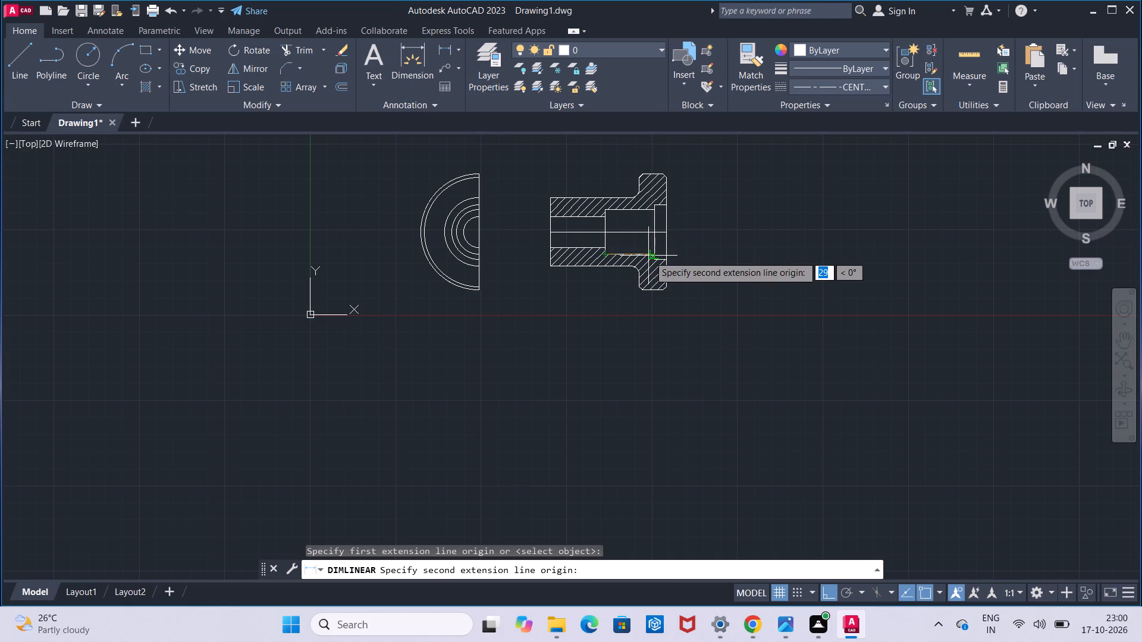
{"action": "left_click", "coordinate": [652, 256]}
{"action": "left_click", "coordinate": [647, 319]}
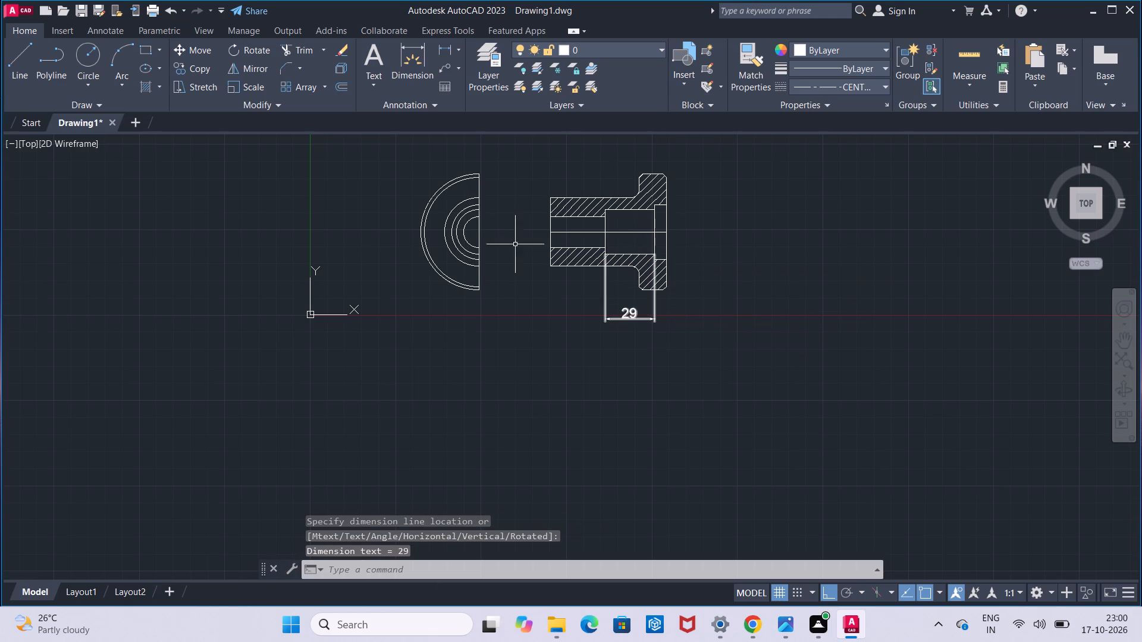
Dimension the part's overall length between its two end faces, below the middle bore's length dimension.
{"action": "left_click", "coordinate": [451, 55]}
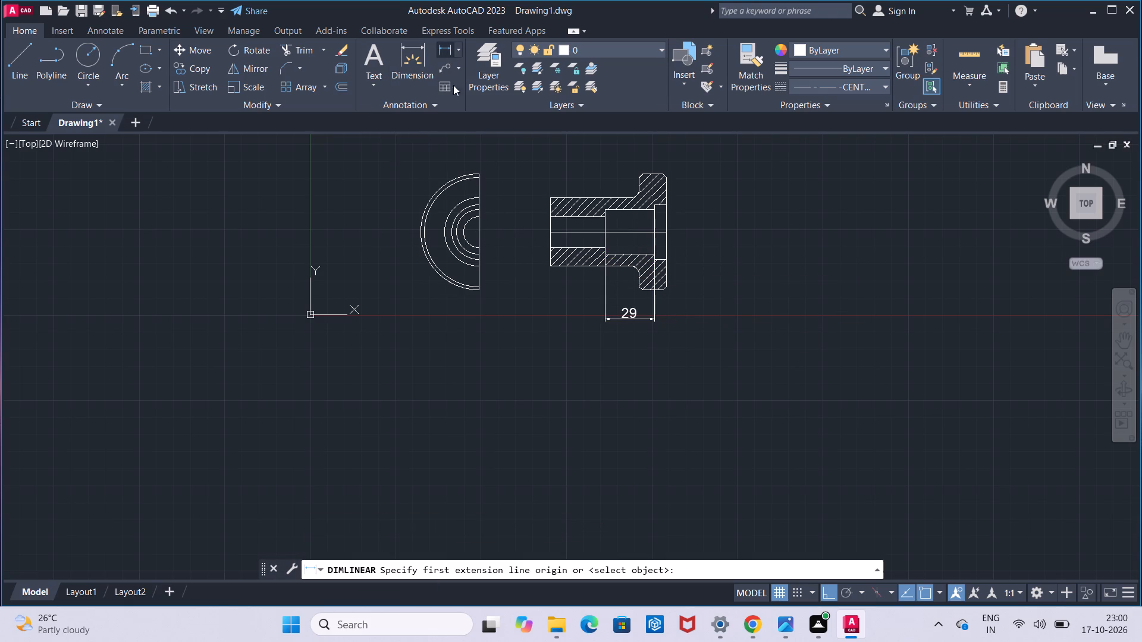
{"action": "left_click", "coordinate": [551, 231]}
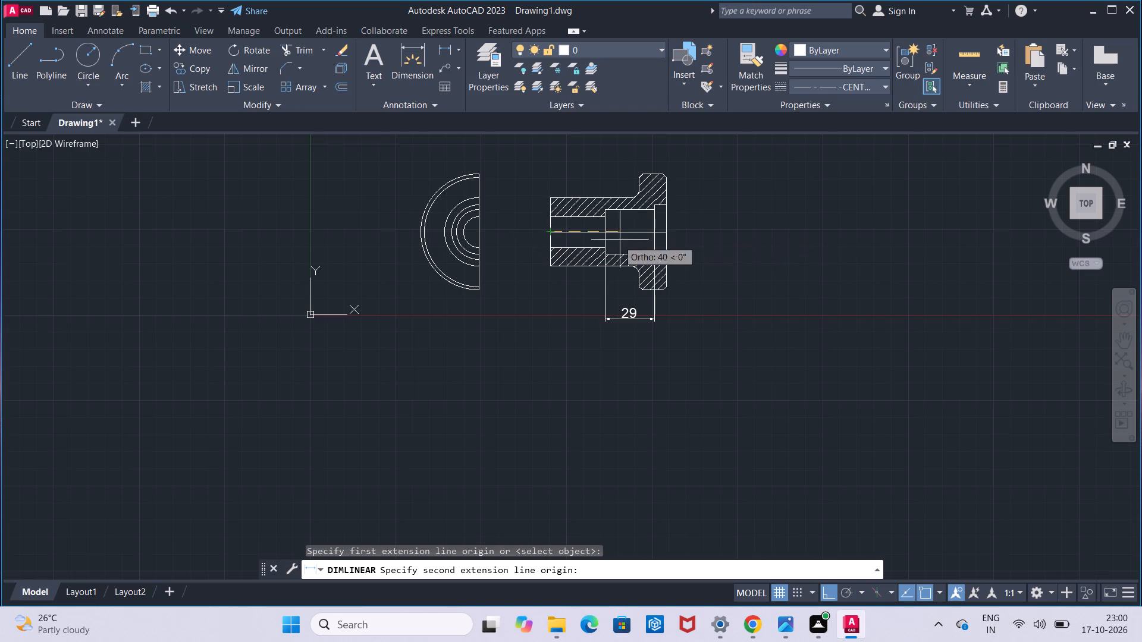
{"action": "left_click", "coordinate": [666, 229]}
{"action": "left_click", "coordinate": [663, 338]}
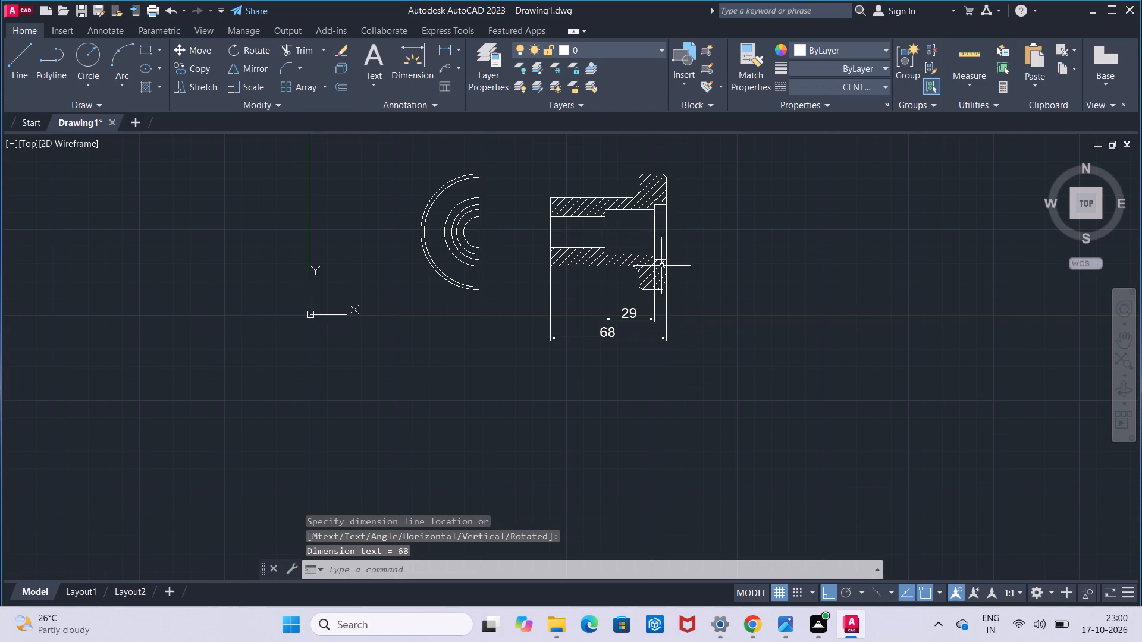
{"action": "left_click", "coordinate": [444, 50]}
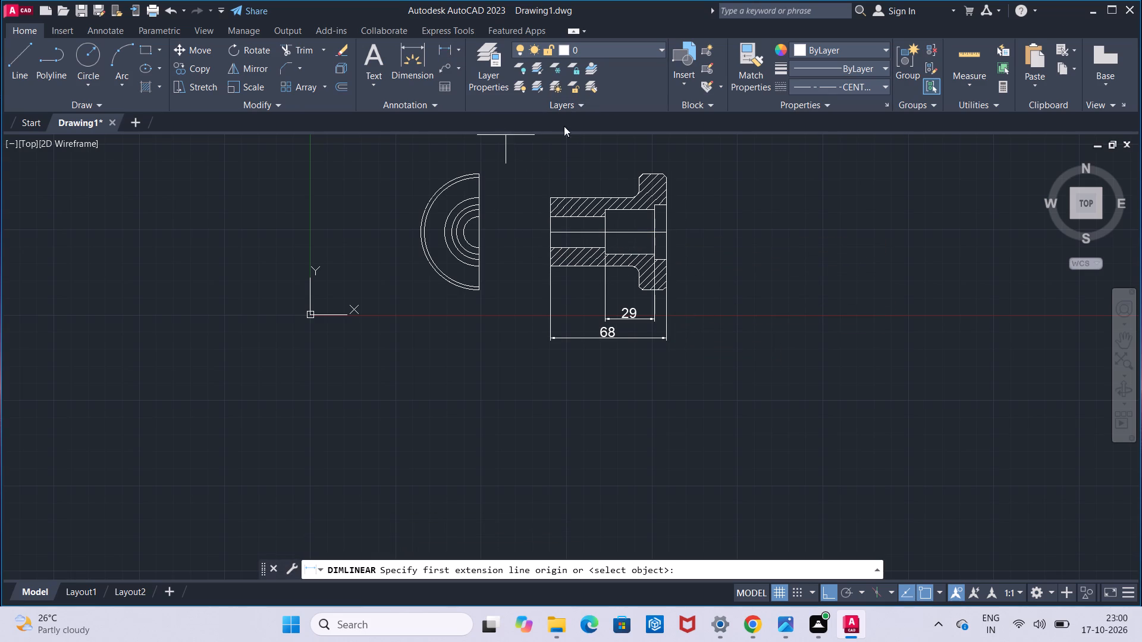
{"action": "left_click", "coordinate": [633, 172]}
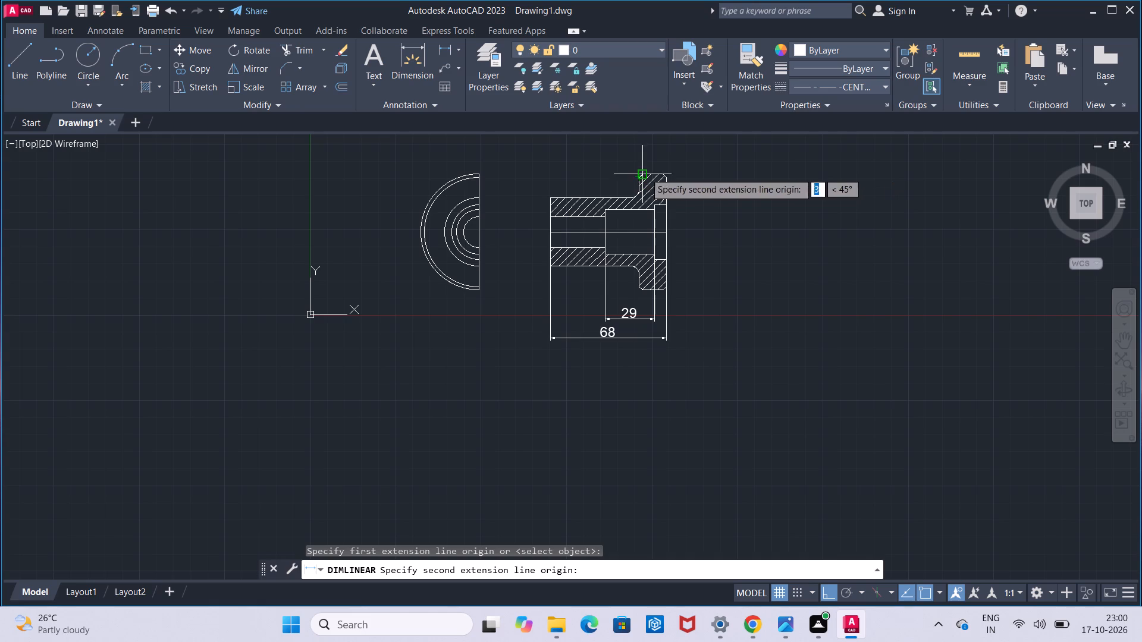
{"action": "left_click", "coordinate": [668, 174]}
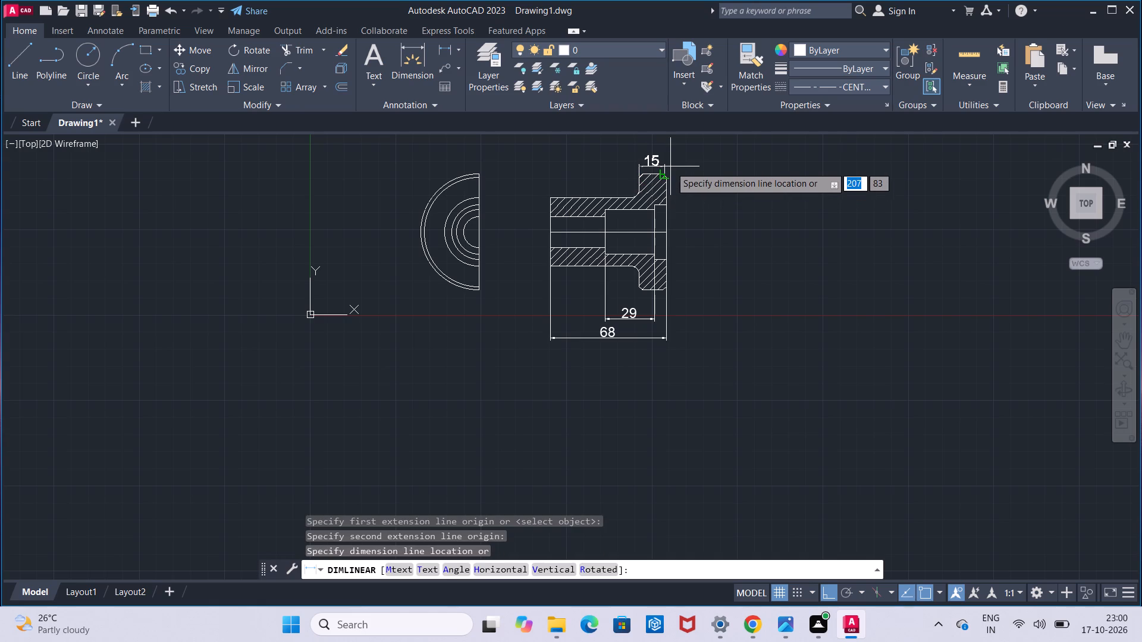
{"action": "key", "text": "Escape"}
Add a linear dimension for the flange's full thickness, placed above the section view.
{"action": "scroll", "coordinate": [673, 167], "scroll_direction": "up", "scroll_amount": 1}
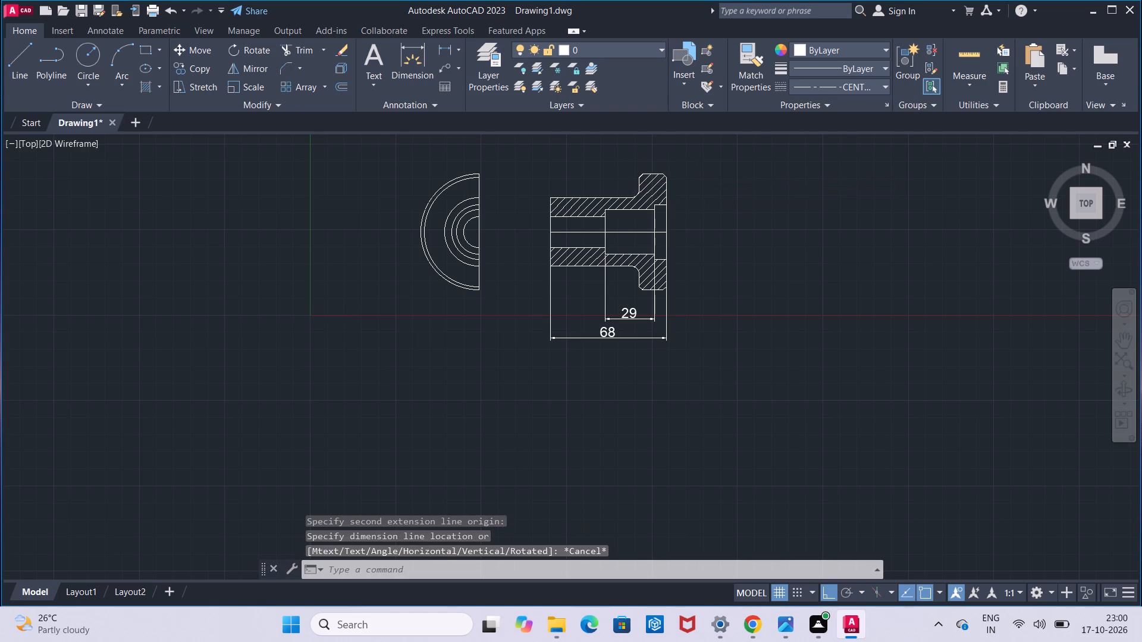
{"action": "left_click", "coordinate": [441, 53]}
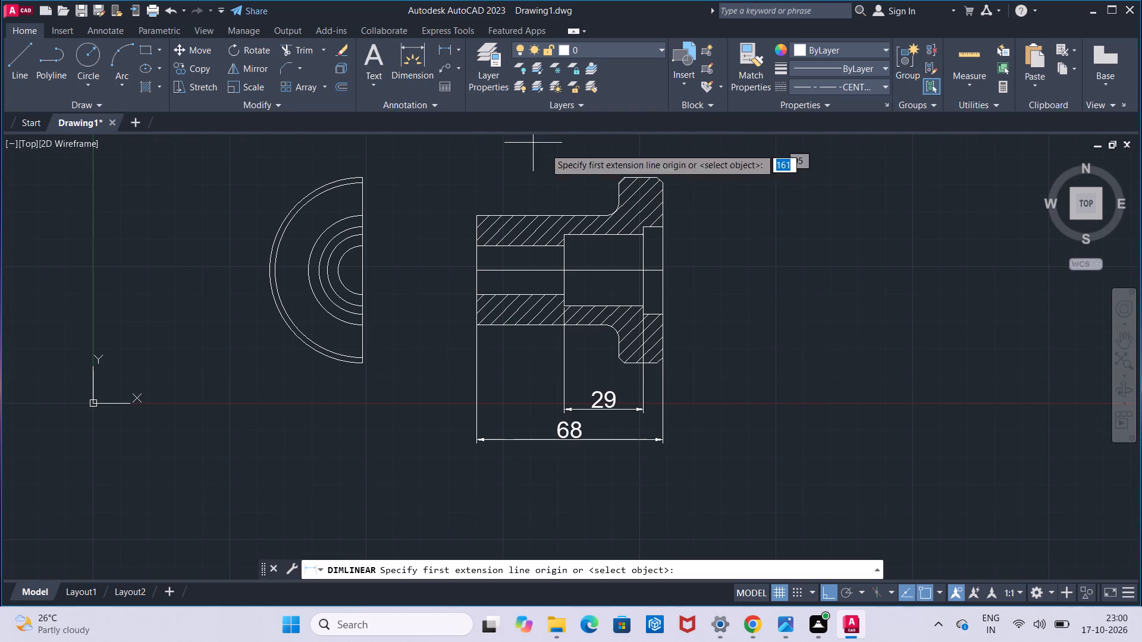
{"action": "left_click", "coordinate": [616, 184]}
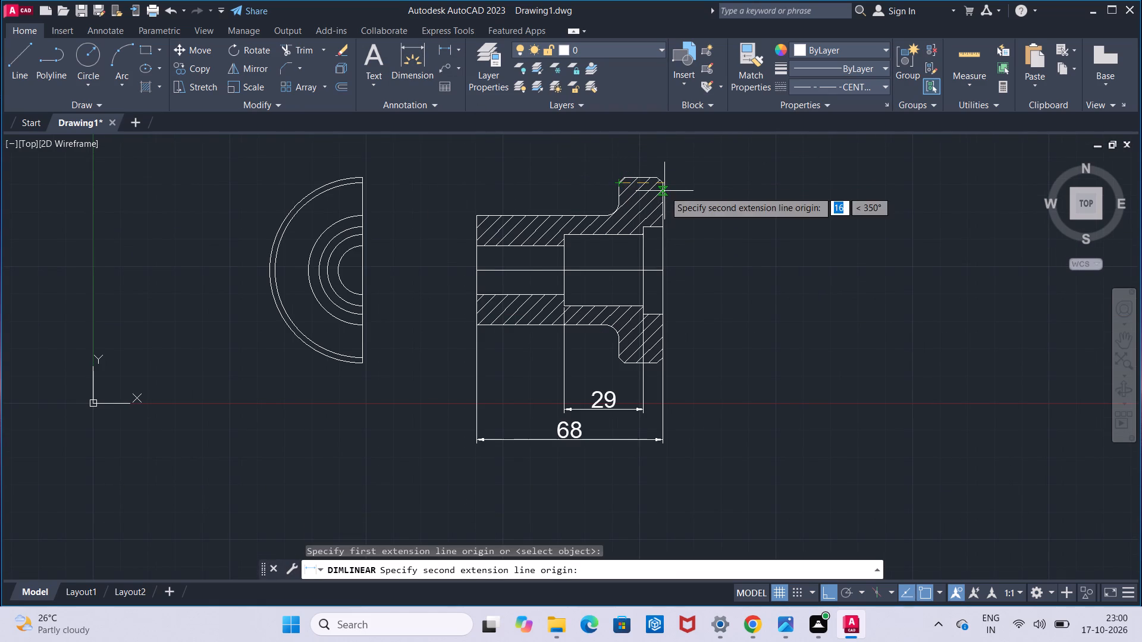
{"action": "left_click", "coordinate": [666, 187]}
{"action": "left_click", "coordinate": [670, 162]}
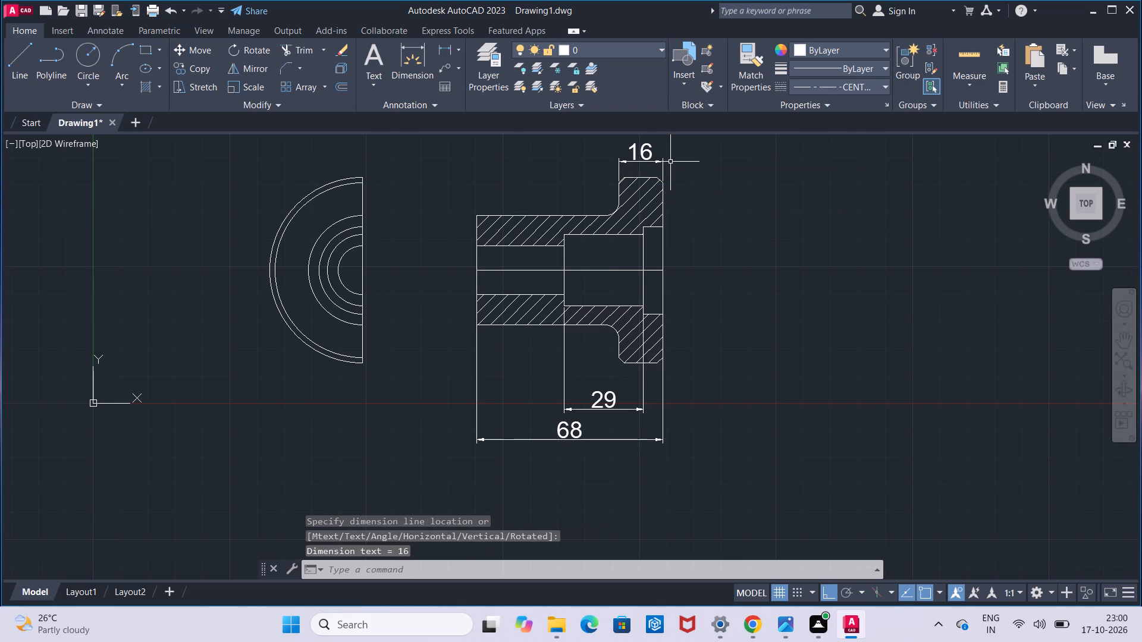
Add a radius dimension to the lower fillet between the hub and the flange.
{"action": "left_click", "coordinate": [455, 46]}
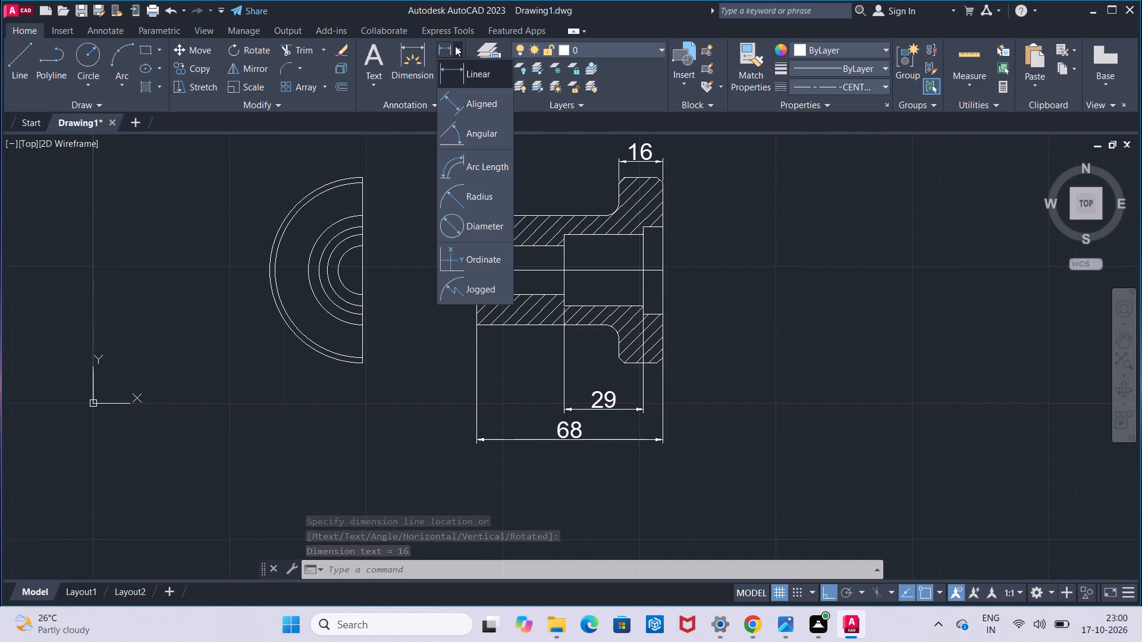
{"action": "left_click", "coordinate": [472, 190]}
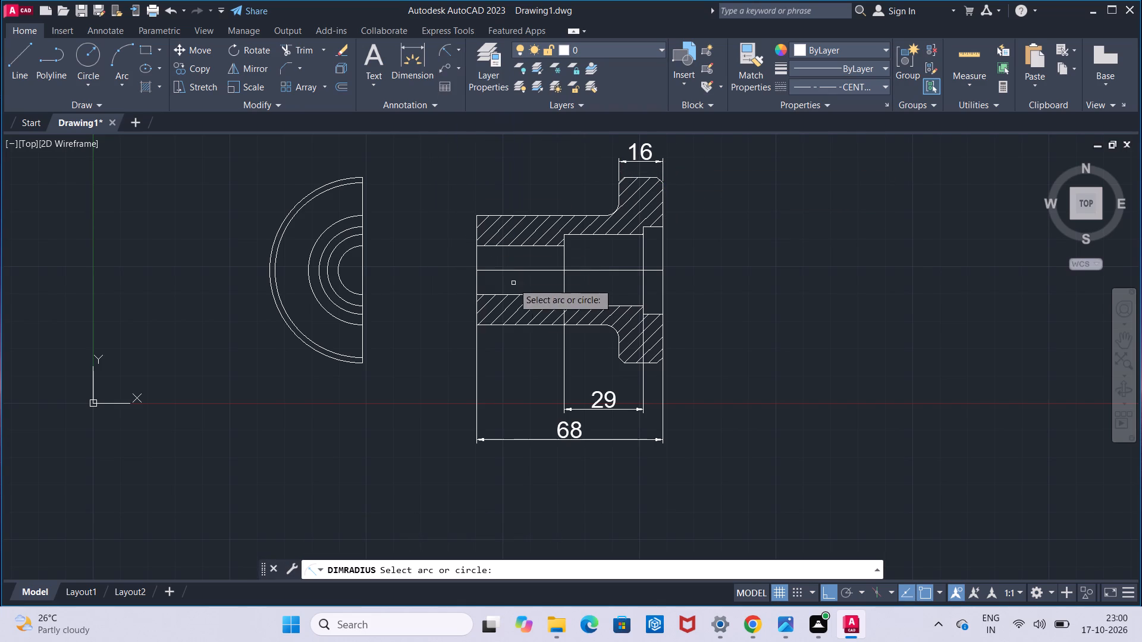
{"action": "left_click", "coordinate": [611, 329]}
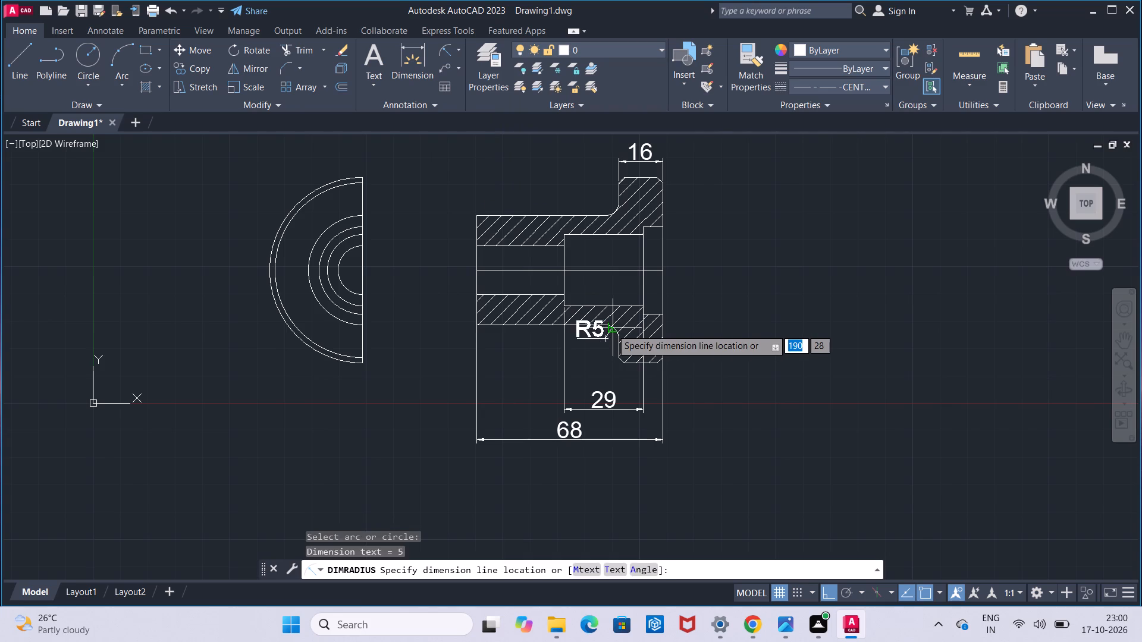
{"action": "left_click", "coordinate": [607, 336]}
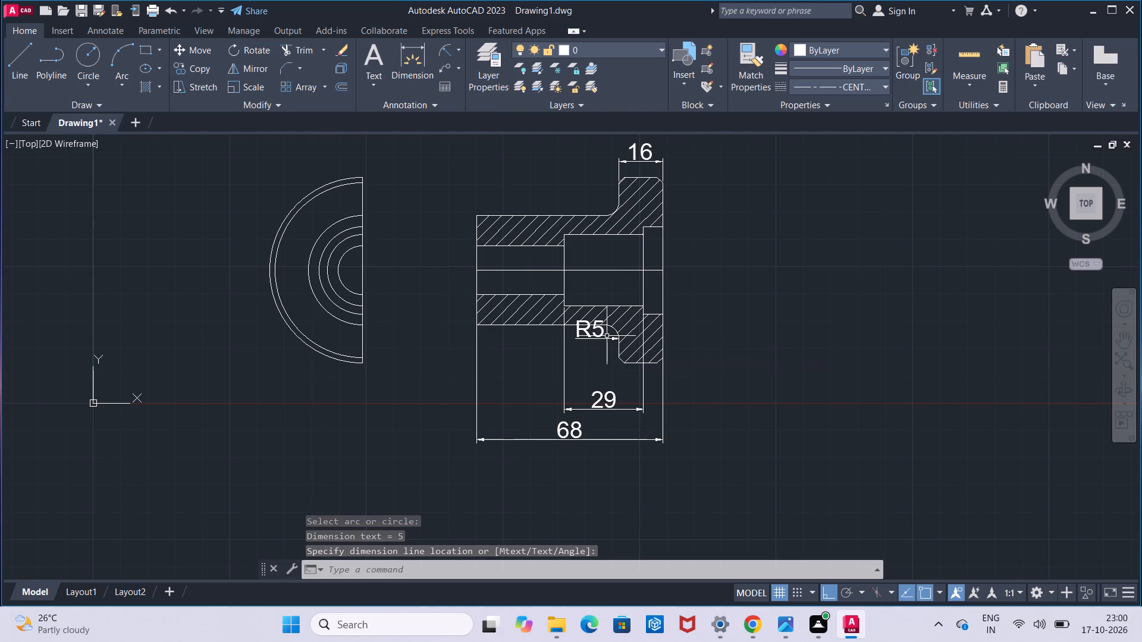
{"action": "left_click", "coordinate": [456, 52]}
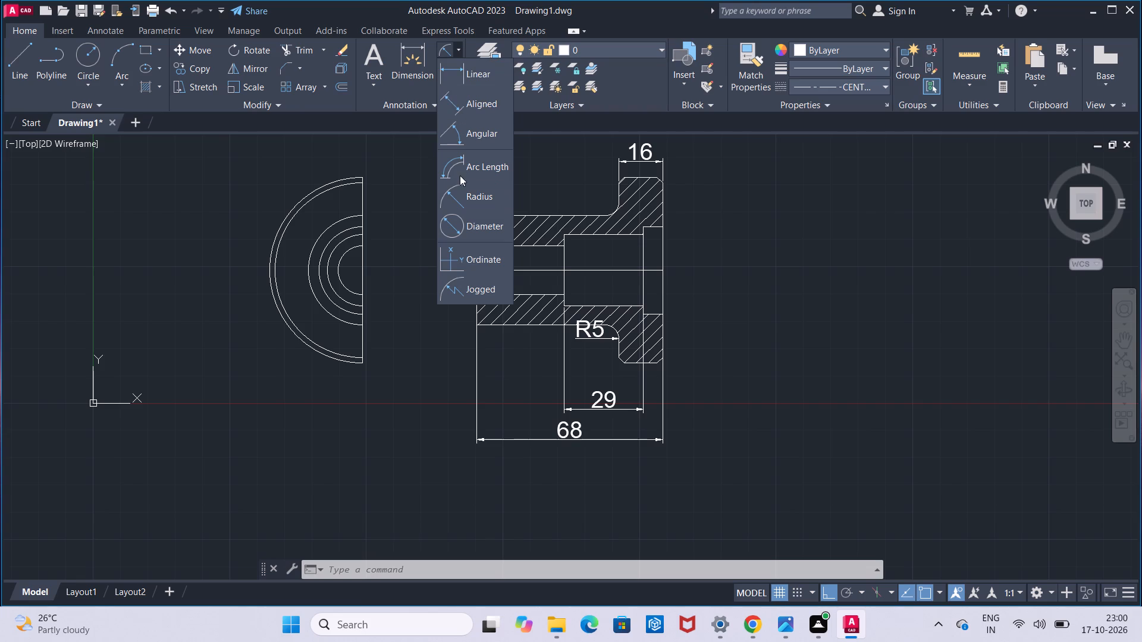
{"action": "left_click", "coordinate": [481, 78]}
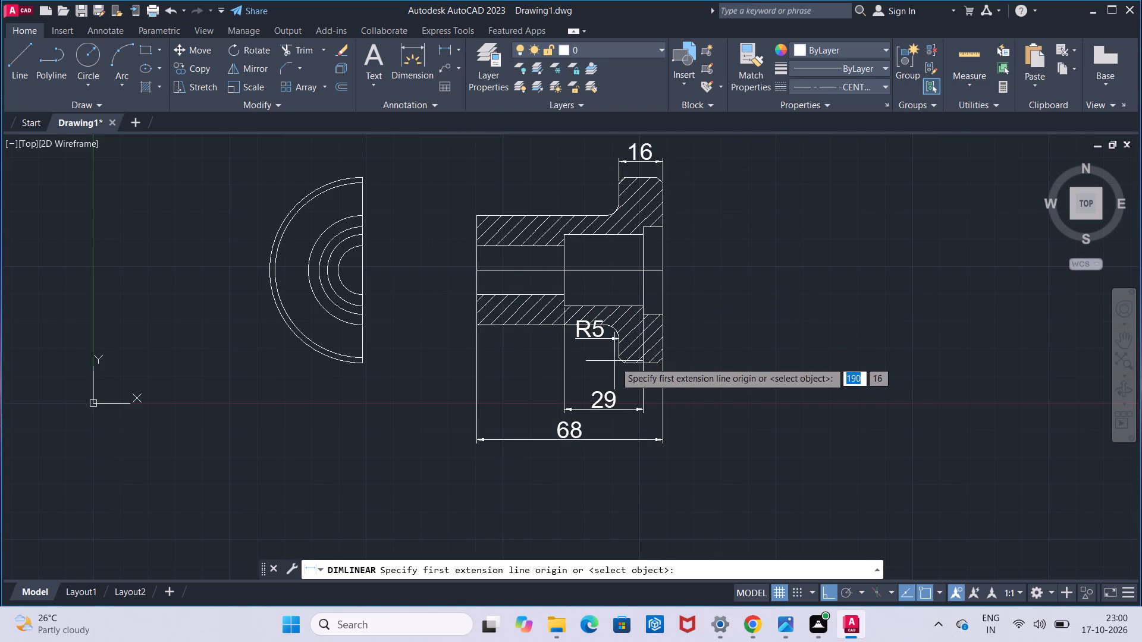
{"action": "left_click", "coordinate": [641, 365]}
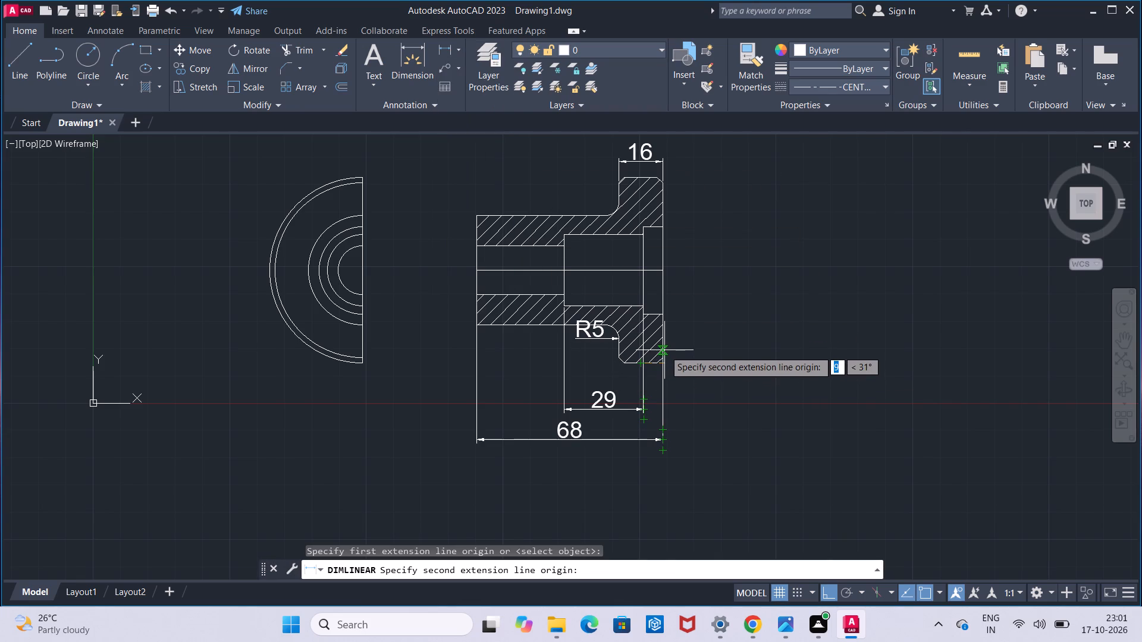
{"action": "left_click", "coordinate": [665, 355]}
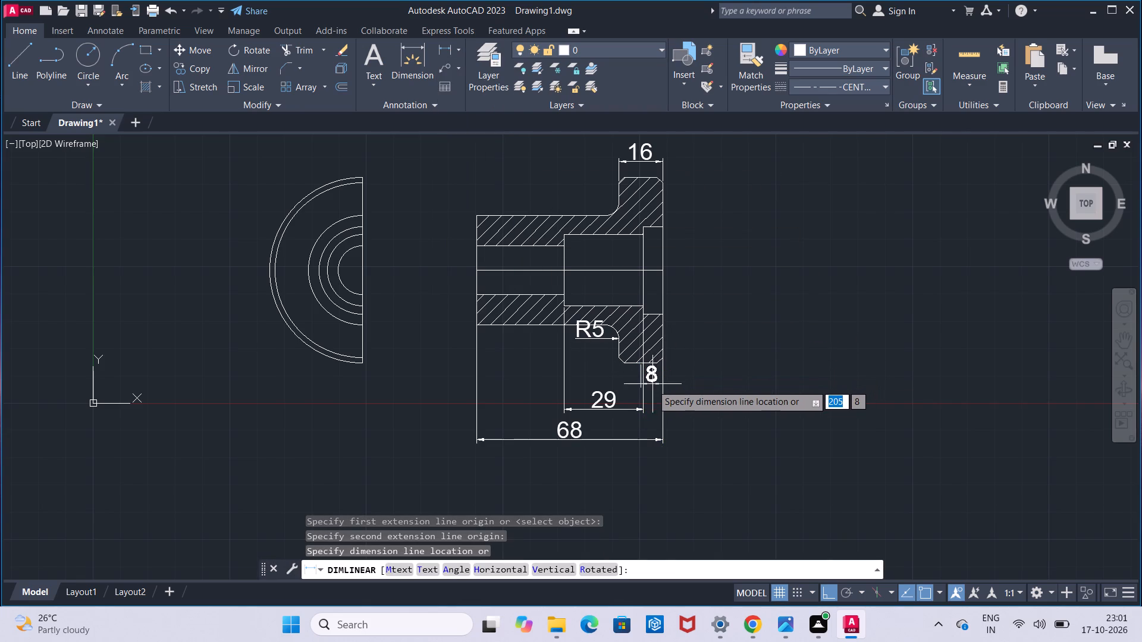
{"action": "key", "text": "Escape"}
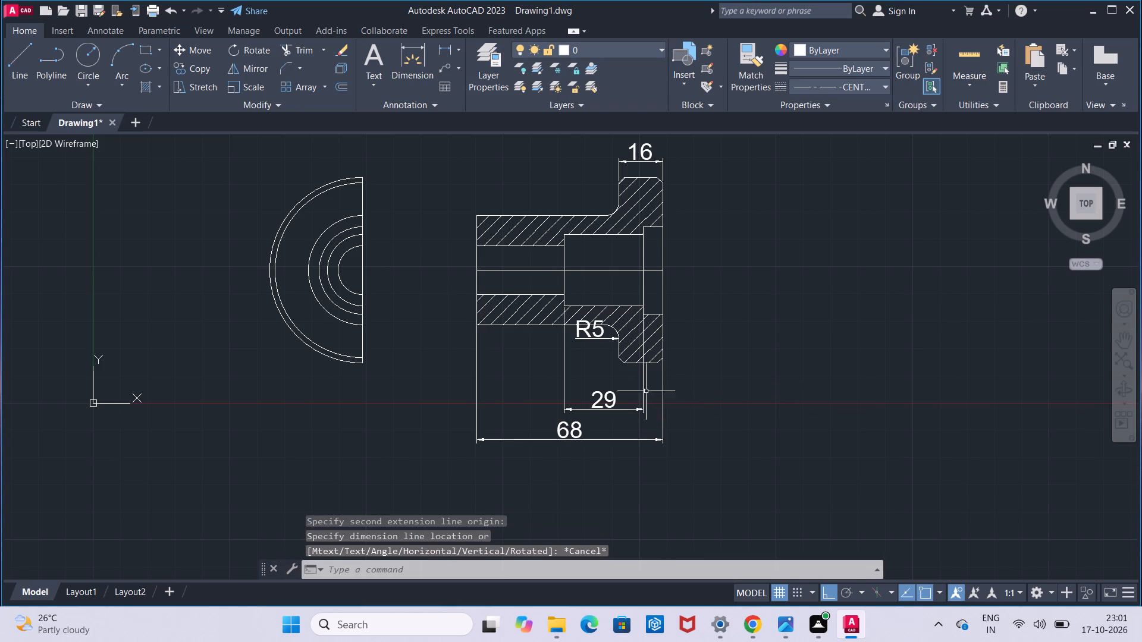
Dimension the depth of the large bore step at the flange end, placed just below the flange.
{"action": "scroll", "coordinate": [645, 389], "scroll_direction": "up", "scroll_amount": 2}
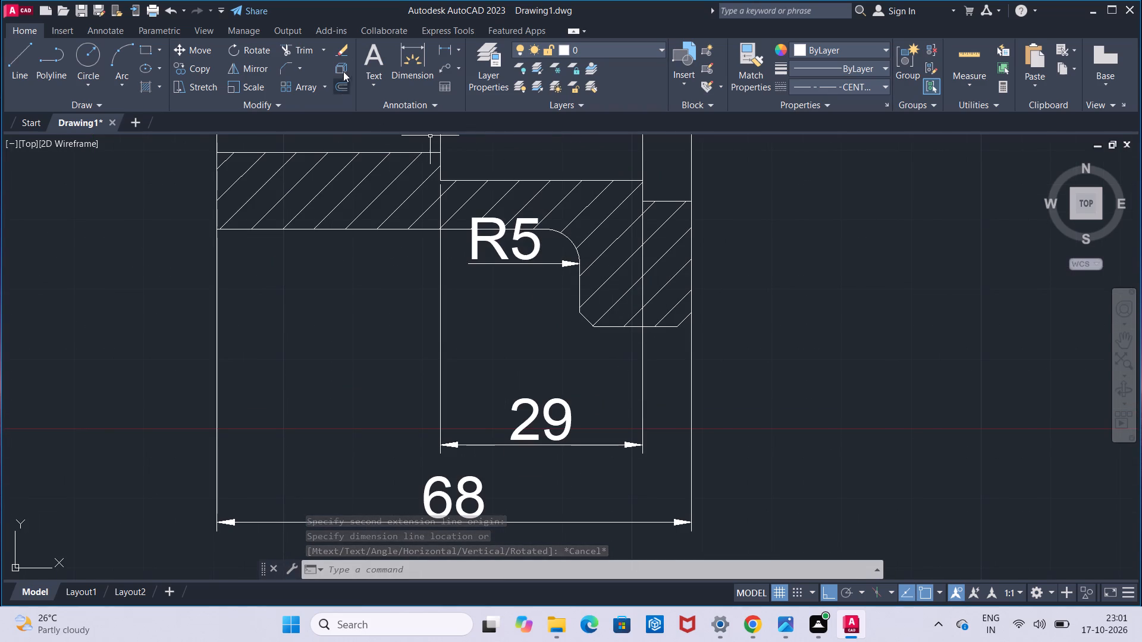
{"action": "left_click", "coordinate": [445, 50]}
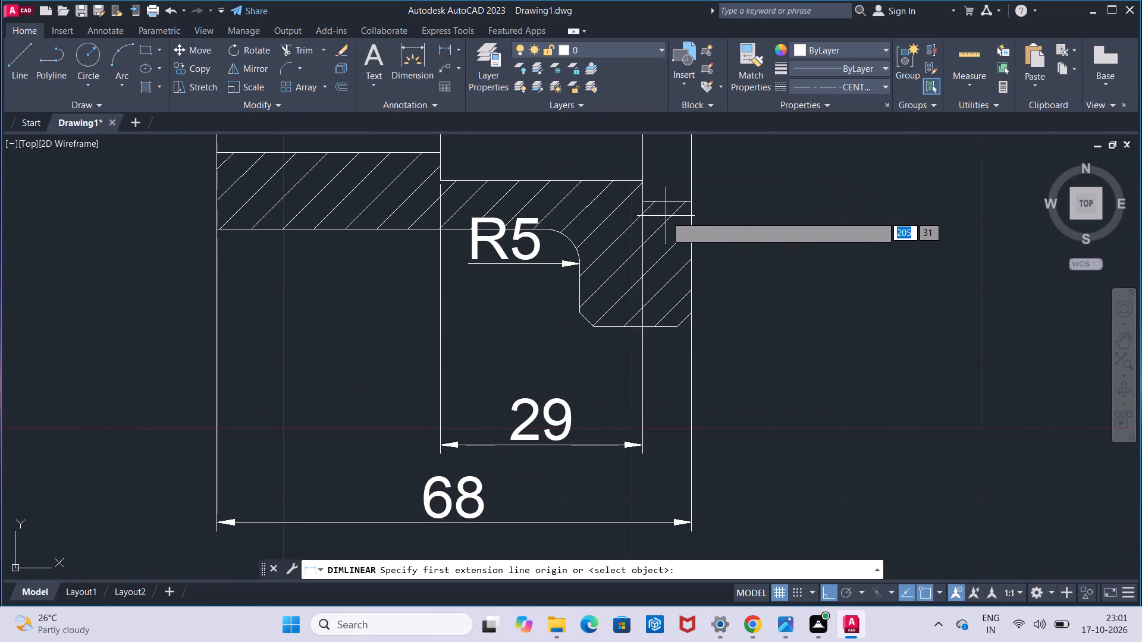
{"action": "left_click", "coordinate": [640, 200]}
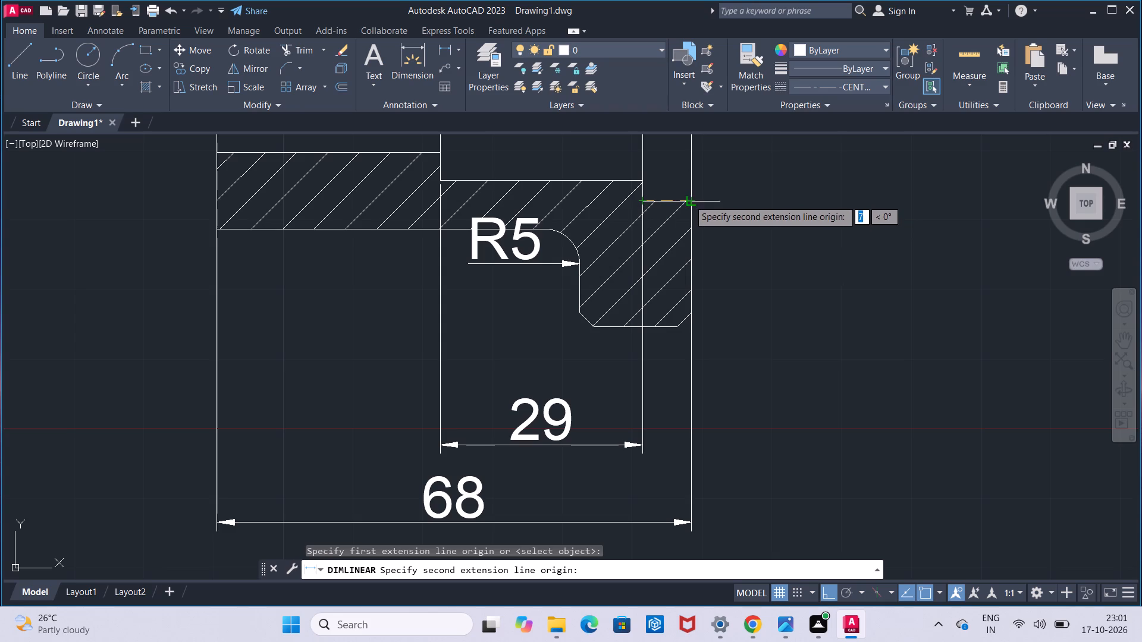
{"action": "left_click", "coordinate": [689, 200]}
{"action": "left_click", "coordinate": [664, 397]}
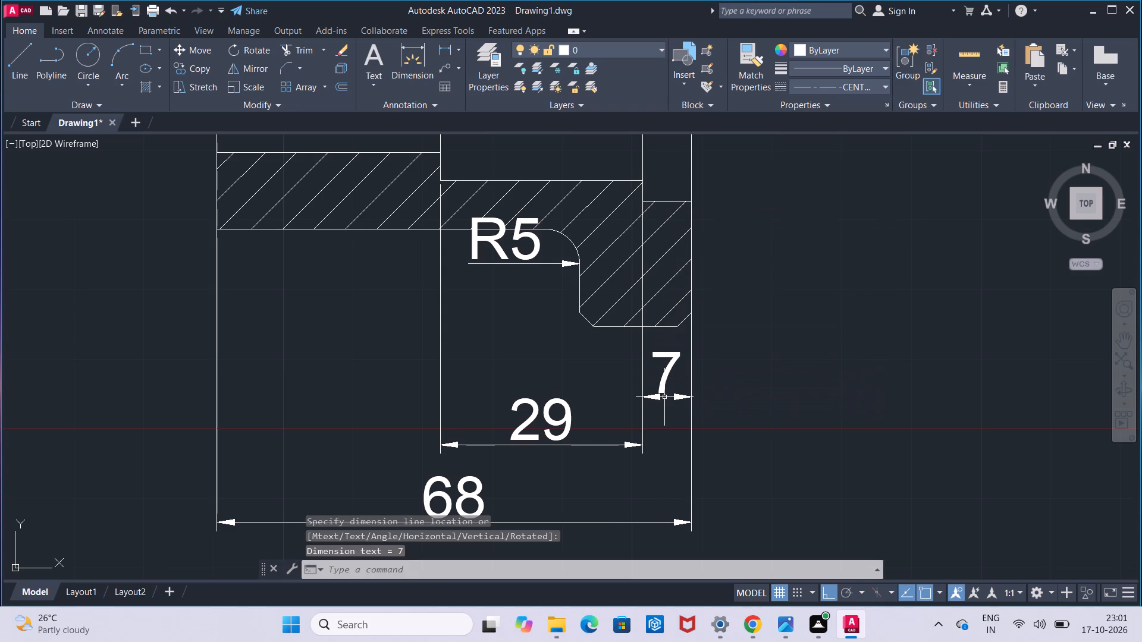
{"action": "scroll", "coordinate": [647, 338], "scroll_direction": "down", "scroll_amount": 4}
{"action": "scroll", "coordinate": [645, 330], "scroll_direction": "up", "scroll_amount": 1}
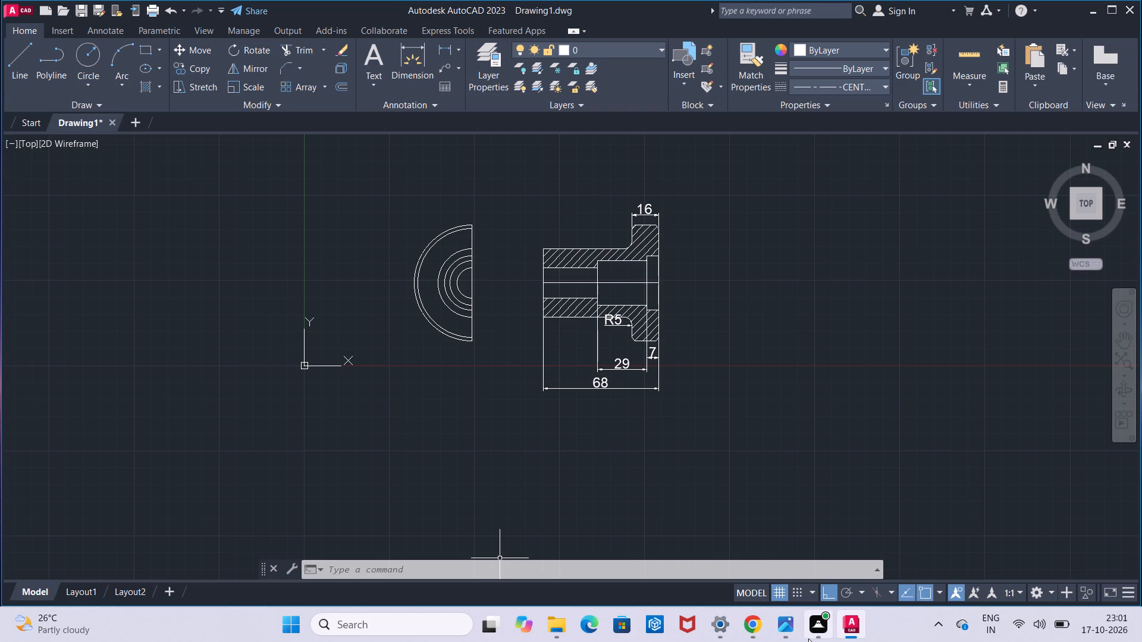
Turn off log file recording with the LOGFILEOFF command.
{"action": "left_click", "coordinate": [528, 561]}
{"action": "type", "text": "lo"}
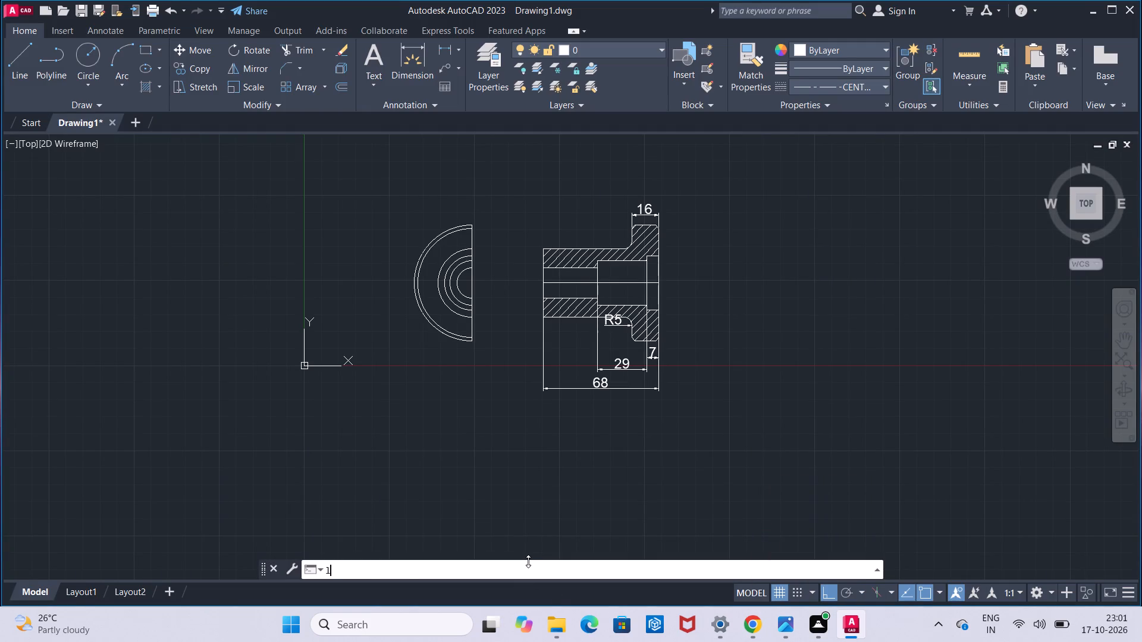
{"action": "key", "text": "g"}
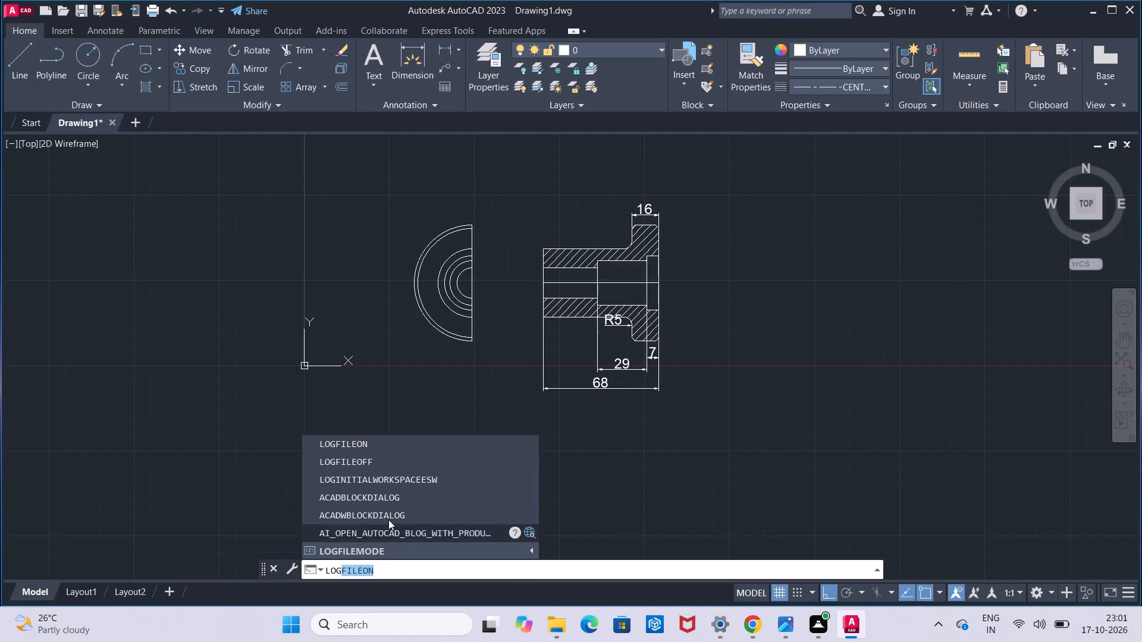
{"action": "left_click", "coordinate": [384, 465]}
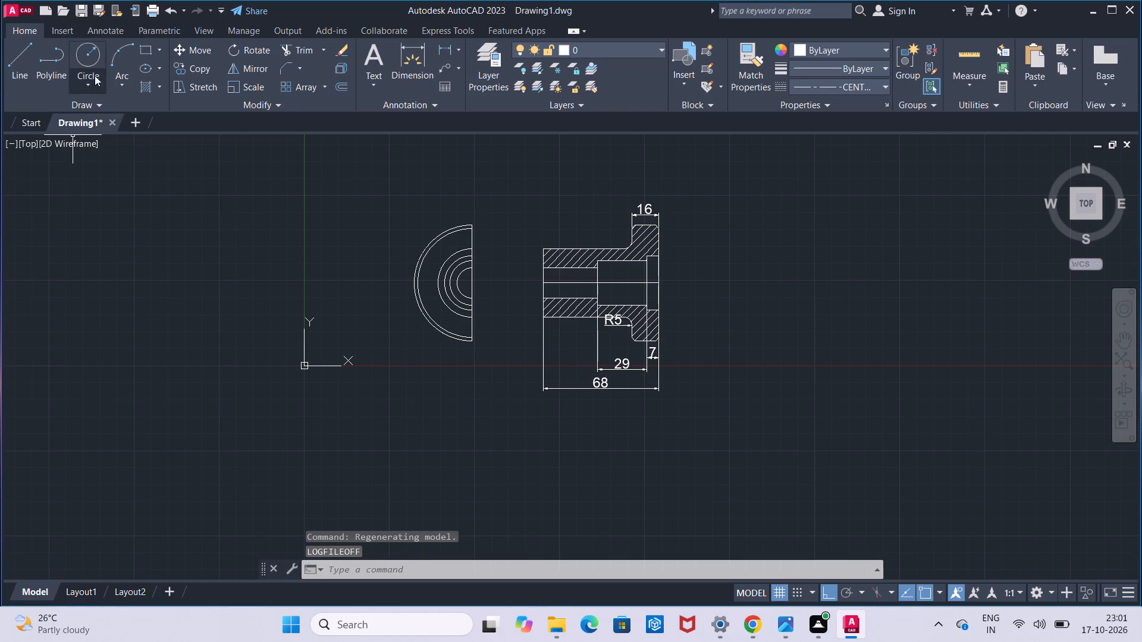
Save the drawing as Shoulder Bushing in the Documents folder in AutoCAD 2018 Drawing format.
{"action": "left_click", "coordinate": [82, 15]}
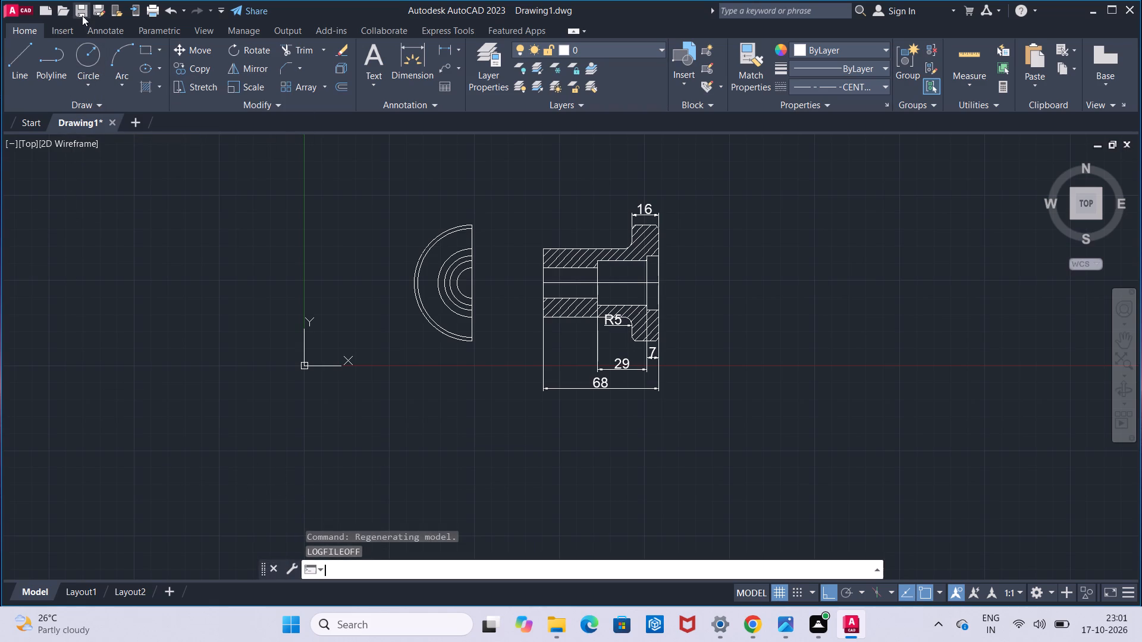
{"action": "key", "text": "BackSpace"}
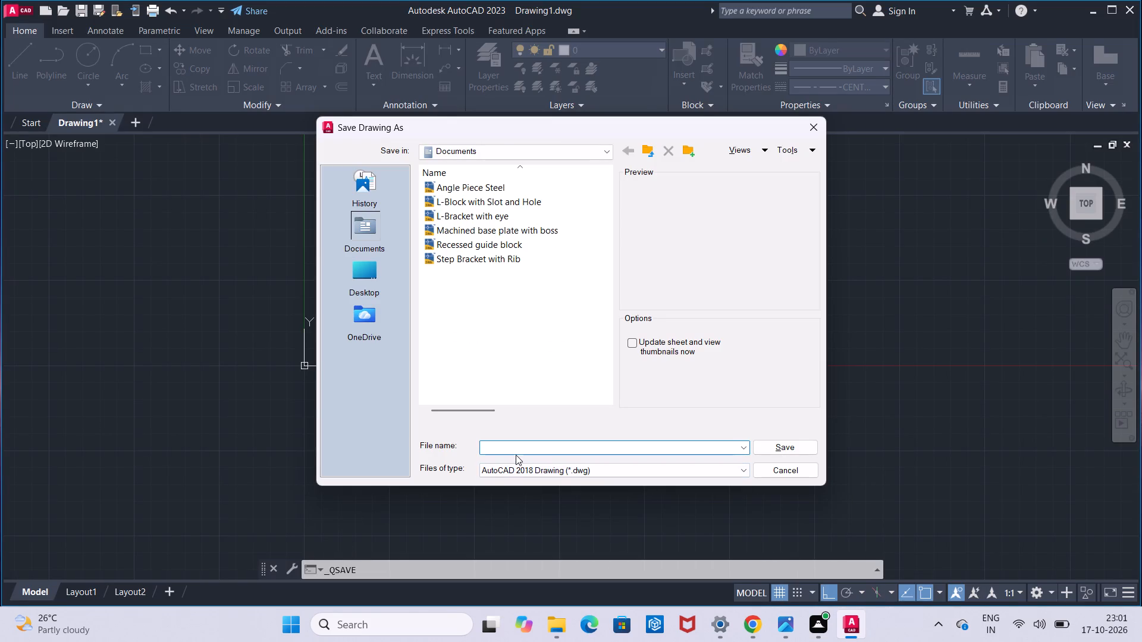
{"action": "left_click", "coordinate": [521, 447]}
{"action": "key", "text": "s"}
{"action": "type", "text": "houlder"}
{"action": "key", "text": "space"}
{"action": "type", "text": "ushing"}
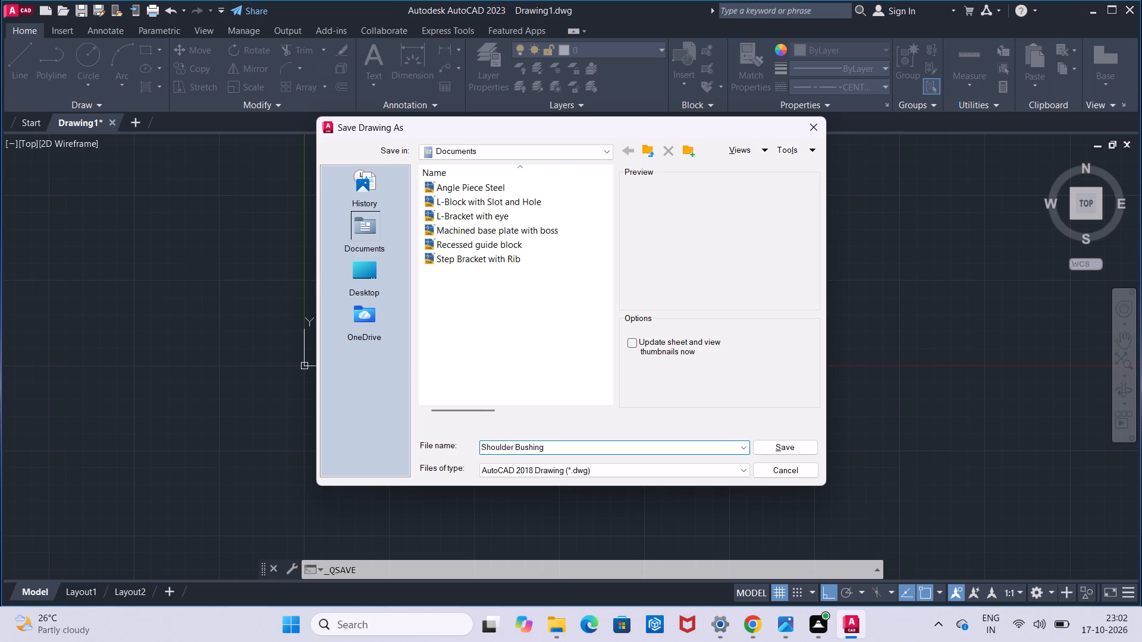
{"action": "left_click", "coordinate": [779, 446]}
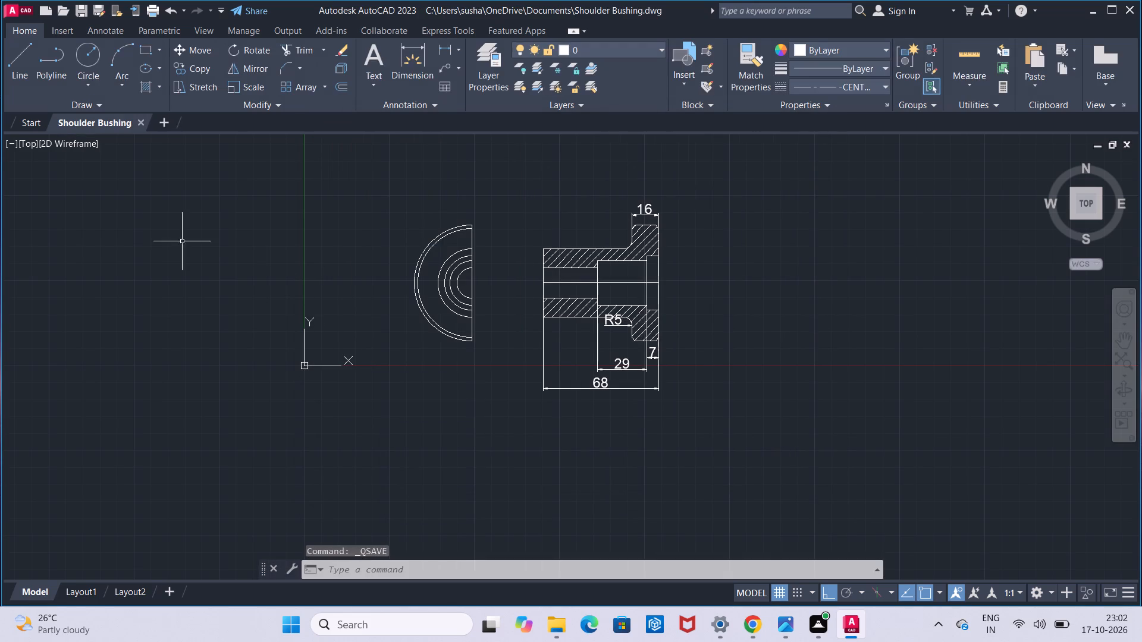
Open the plot settings for the model.
{"action": "left_click", "coordinate": [159, 15]}
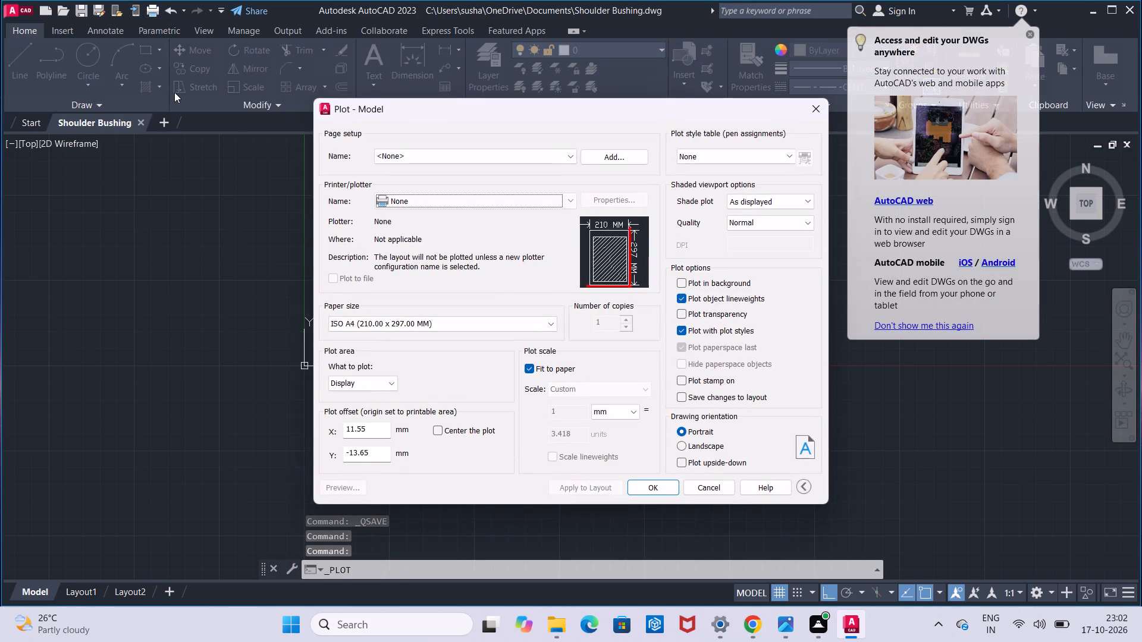
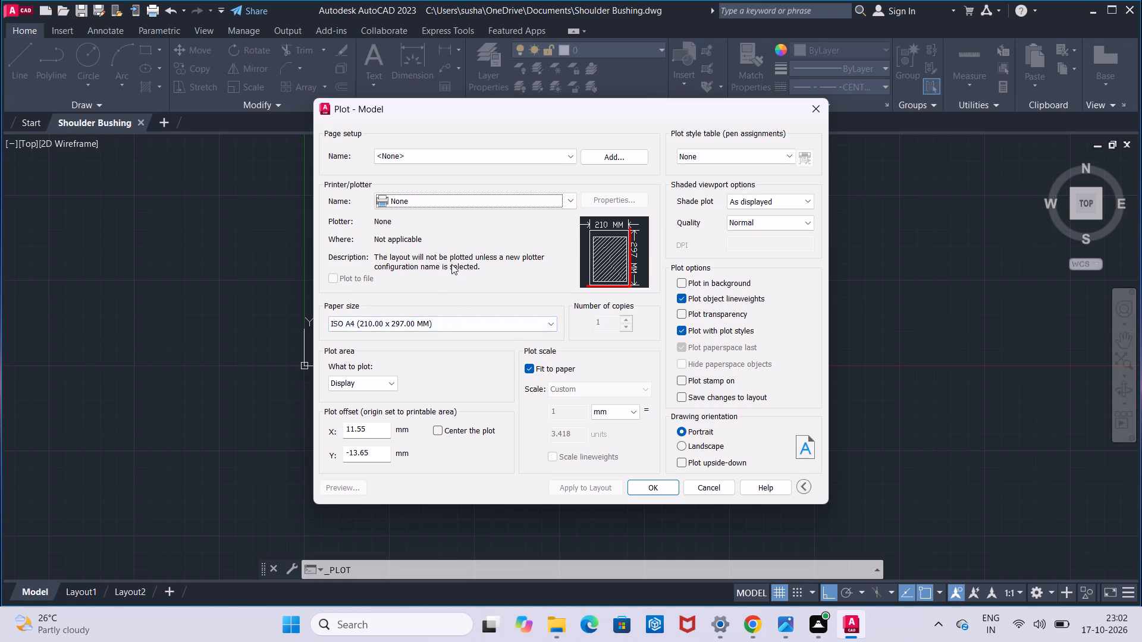
Set the plot to ISO A4 (297.00 x 210.00 MM) paper, centred, in landscape orientation.
{"action": "left_click", "coordinate": [448, 319]}
{"action": "left_click", "coordinate": [447, 350]}
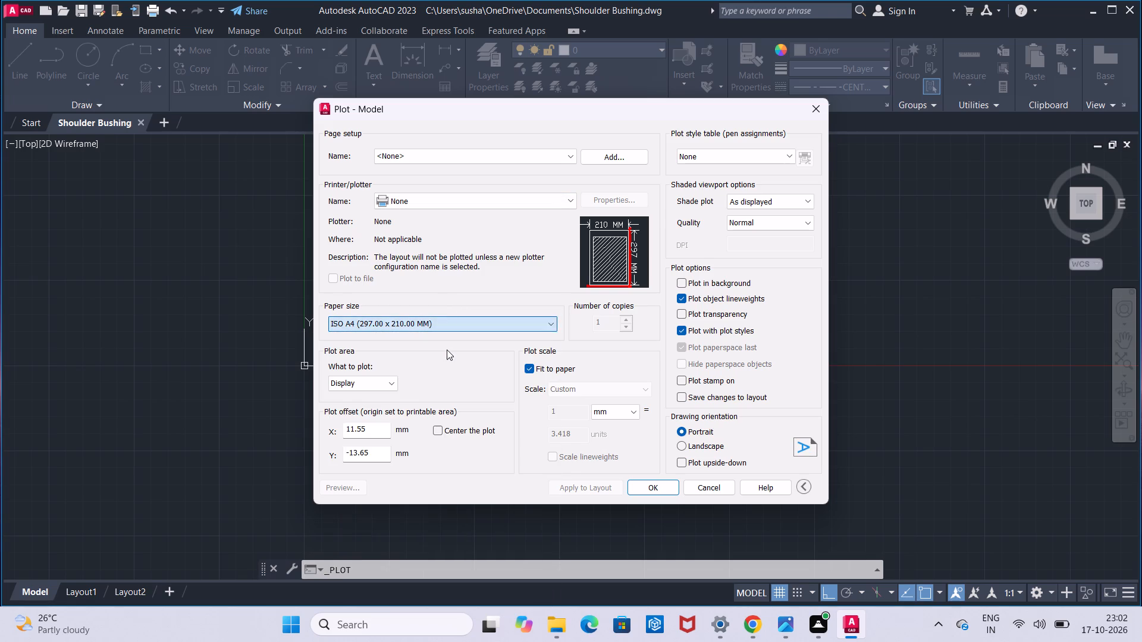
{"action": "left_click", "coordinate": [440, 436]}
{"action": "left_click", "coordinate": [440, 431]}
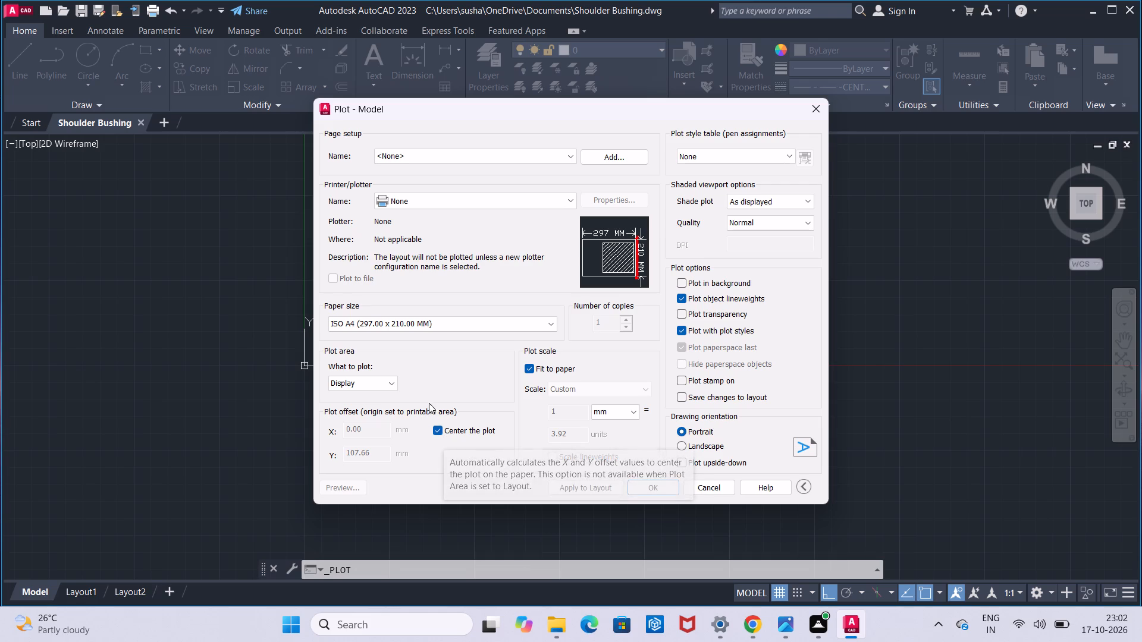
{"action": "left_click", "coordinate": [683, 443]}
Set the plot area to a window enclosing the half end view and the dimensioned section view.
{"action": "left_click", "coordinate": [385, 385]}
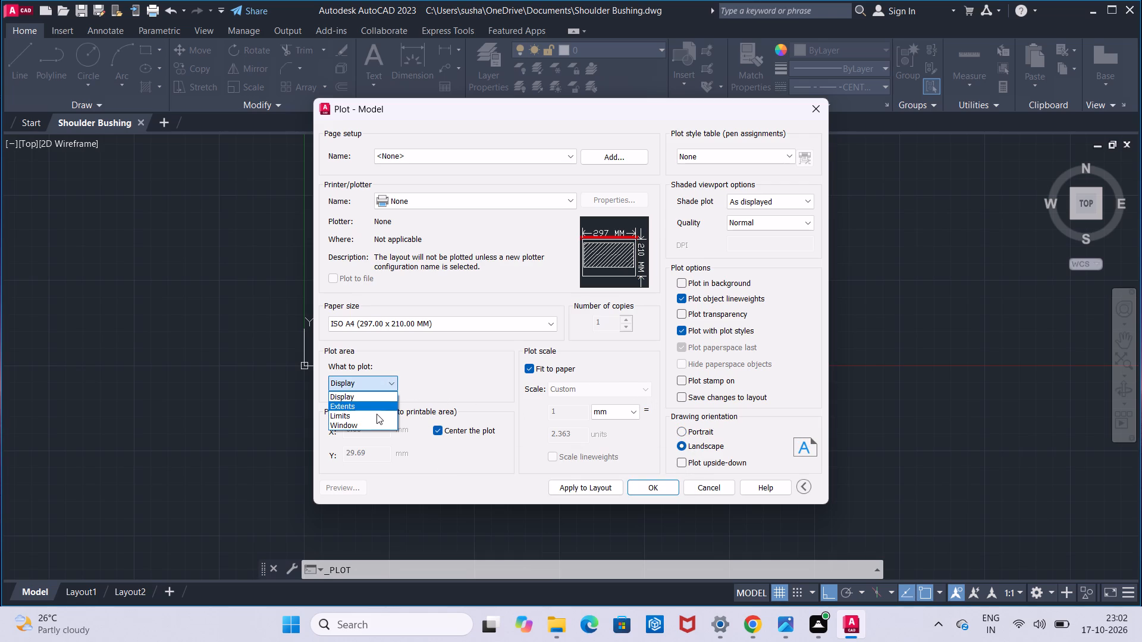
{"action": "left_click", "coordinate": [368, 427]}
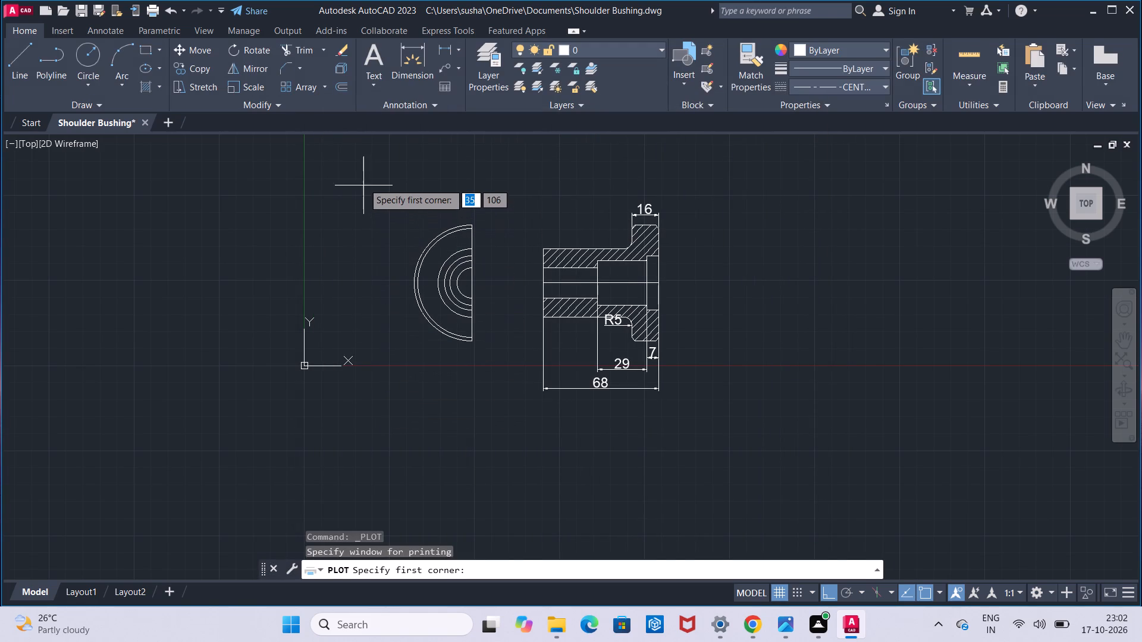
{"action": "left_click", "coordinate": [360, 159]}
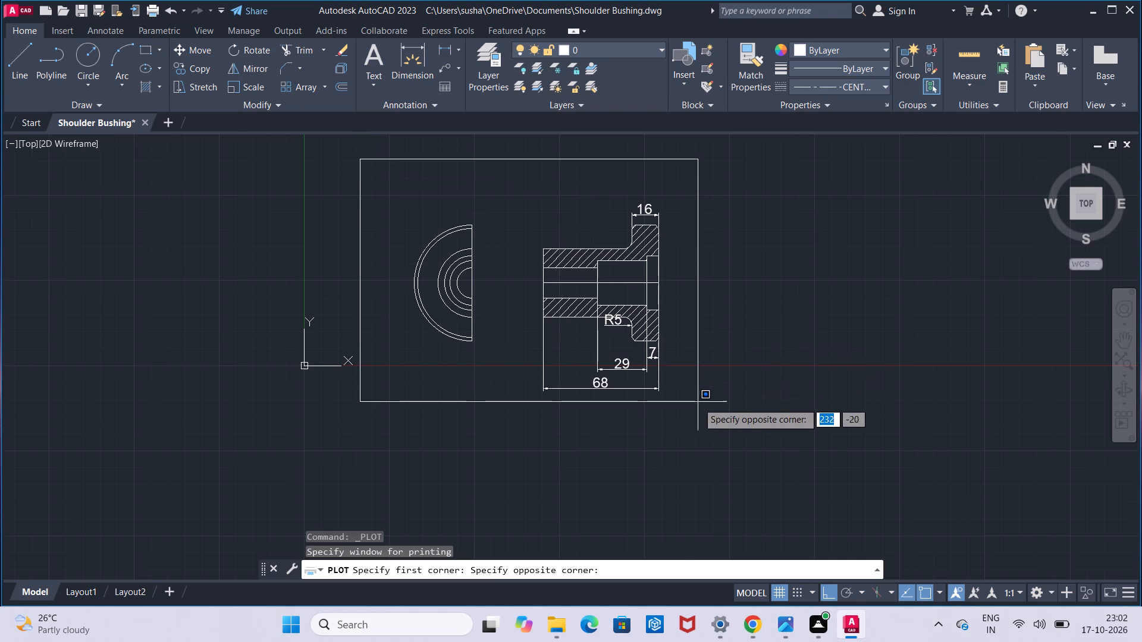
{"action": "left_click", "coordinate": [696, 407]}
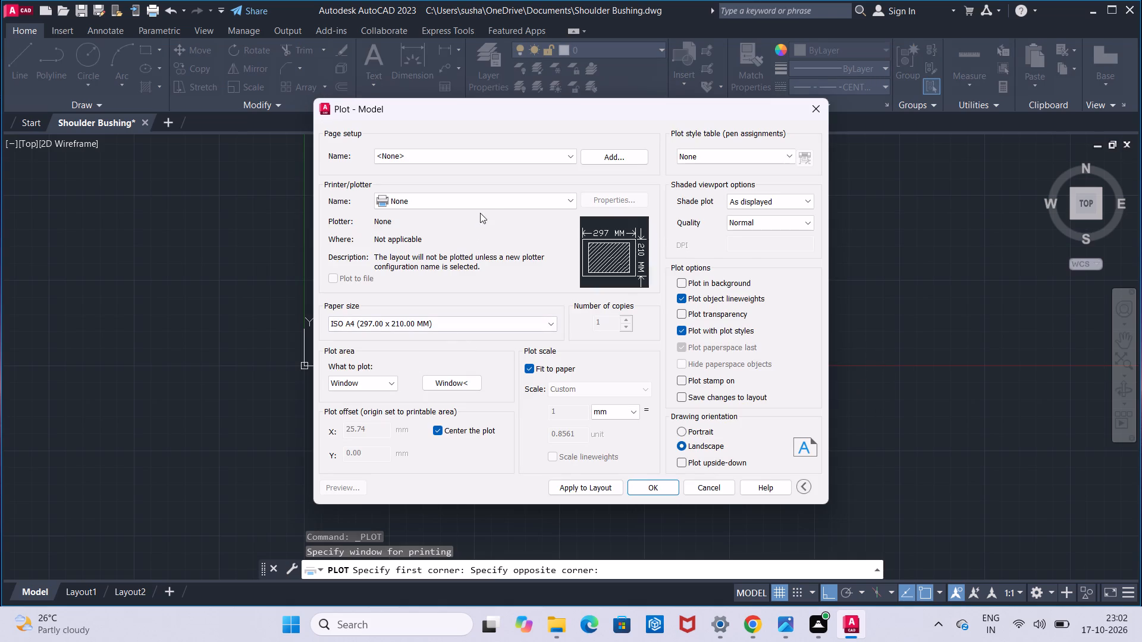
Plot with DWG To PDF.pc3 and save the file as Shoulder Bushing-Model.pdf in the Documents folder.
{"action": "left_click", "coordinate": [490, 204]}
{"action": "left_click", "coordinate": [499, 342]}
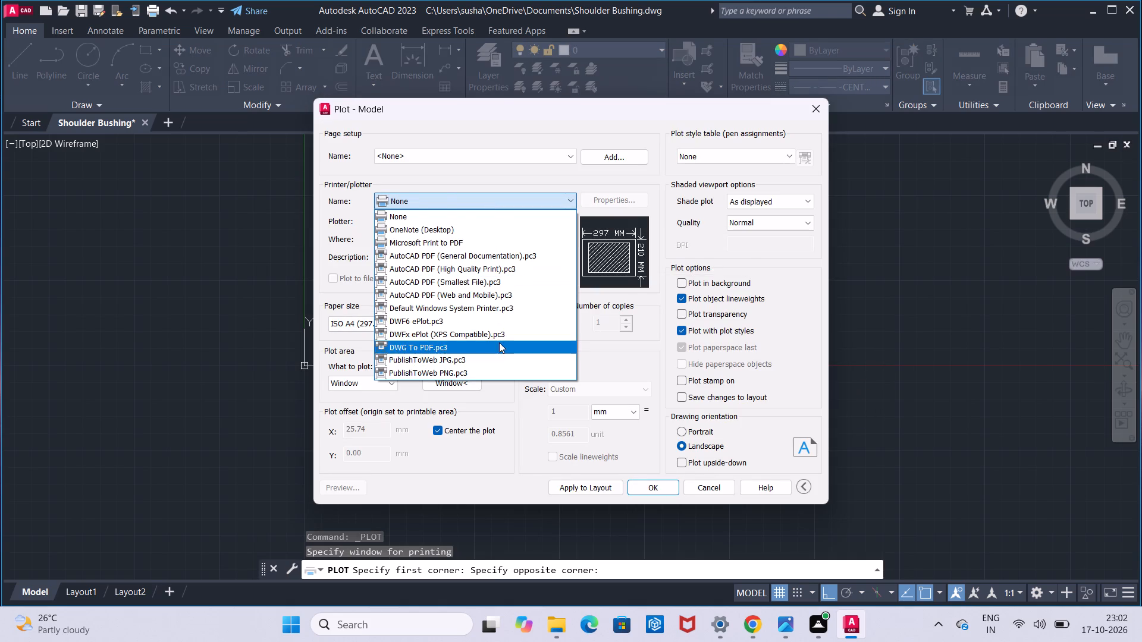
{"action": "left_click", "coordinate": [660, 486]}
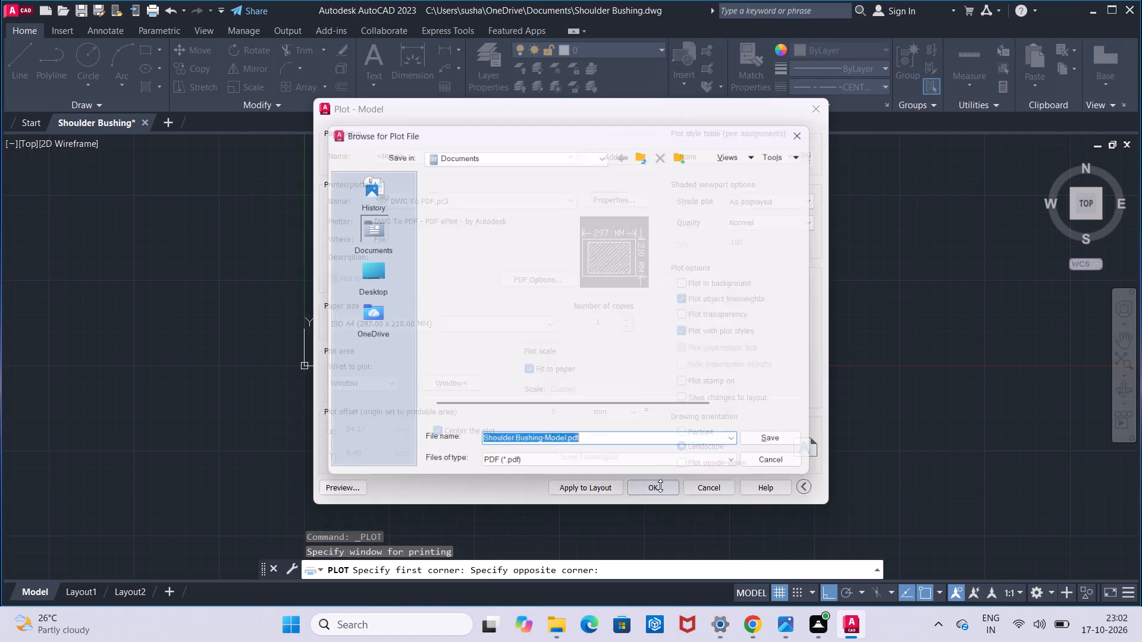
{"action": "left_click", "coordinate": [768, 450]}
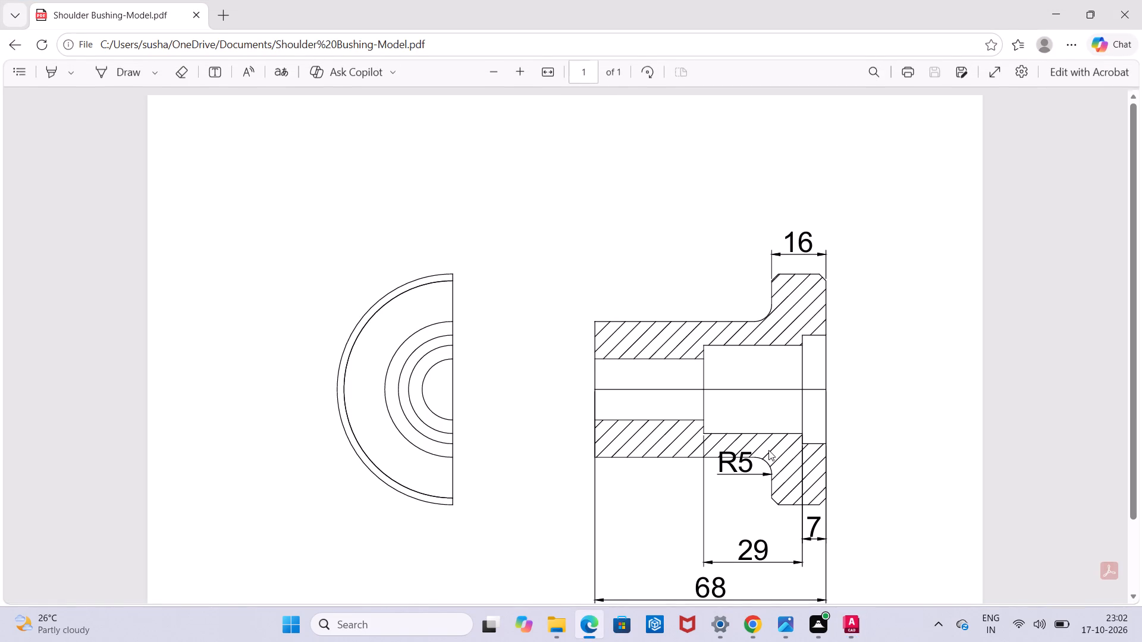
Check both views and the dimensions over the full page of the plotted PDF, and close it.
{"action": "scroll", "coordinate": [768, 450], "scroll_direction": "down", "scroll_amount": 2}
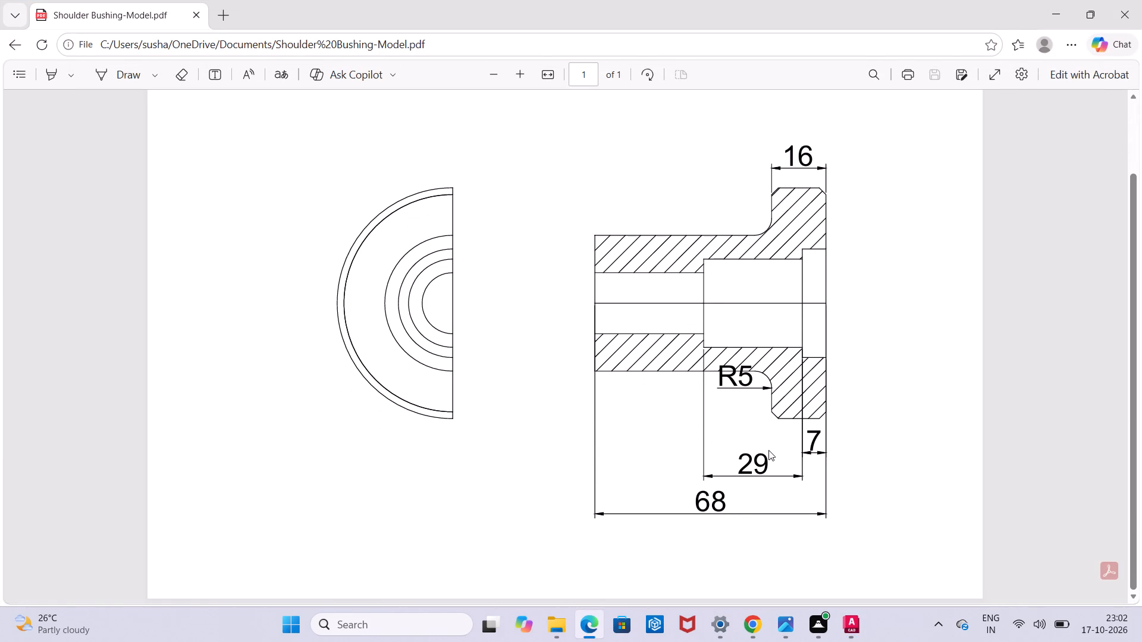
{"action": "scroll", "coordinate": [768, 450], "scroll_direction": "up", "scroll_amount": 1}
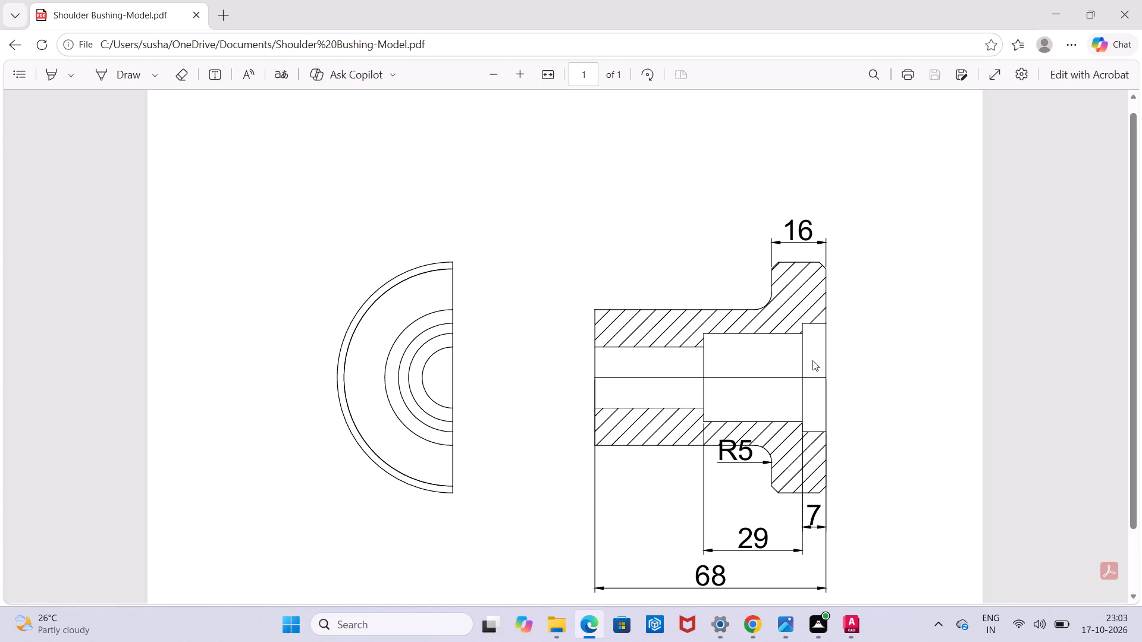
{"action": "scroll", "coordinate": [252, 580], "scroll_direction": "down", "scroll_amount": 3}
{"action": "scroll", "coordinate": [269, 576], "scroll_direction": "up", "scroll_amount": 3}
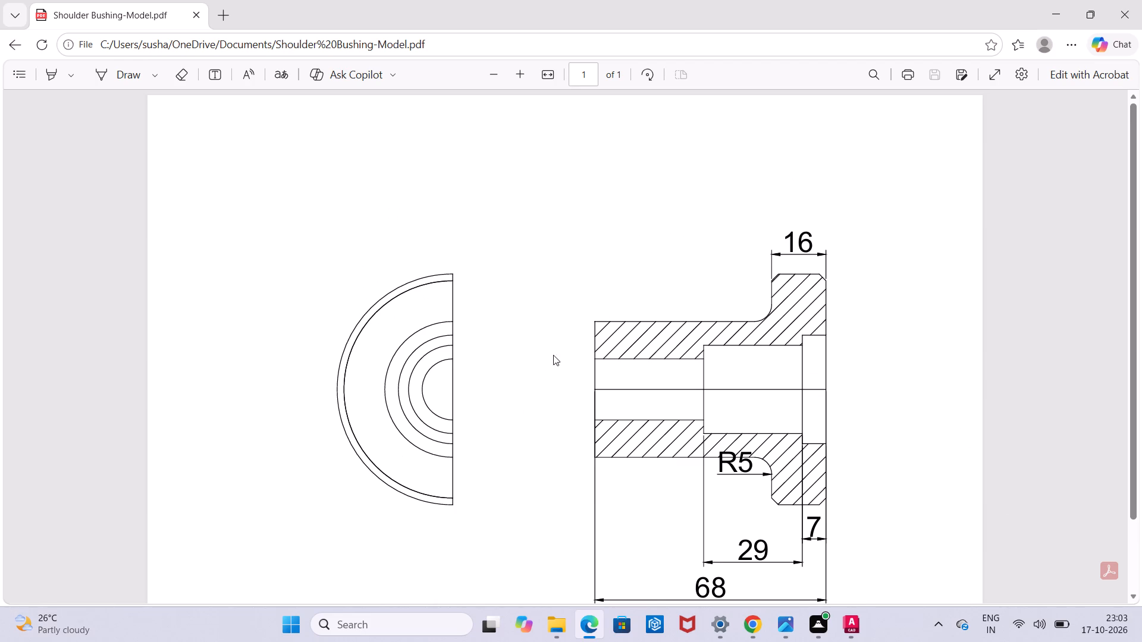
{"action": "left_click", "coordinate": [1116, 6]}
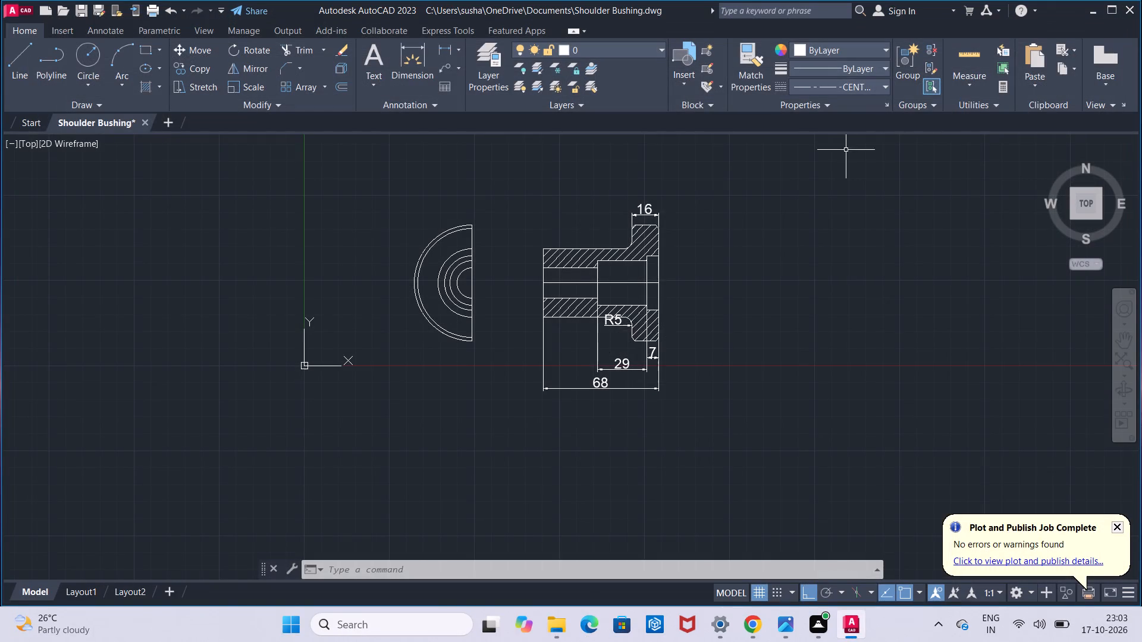
Close AutoCAD, saving the changes to the Shoulder Bushing drawing.
{"action": "left_click", "coordinate": [1136, 5]}
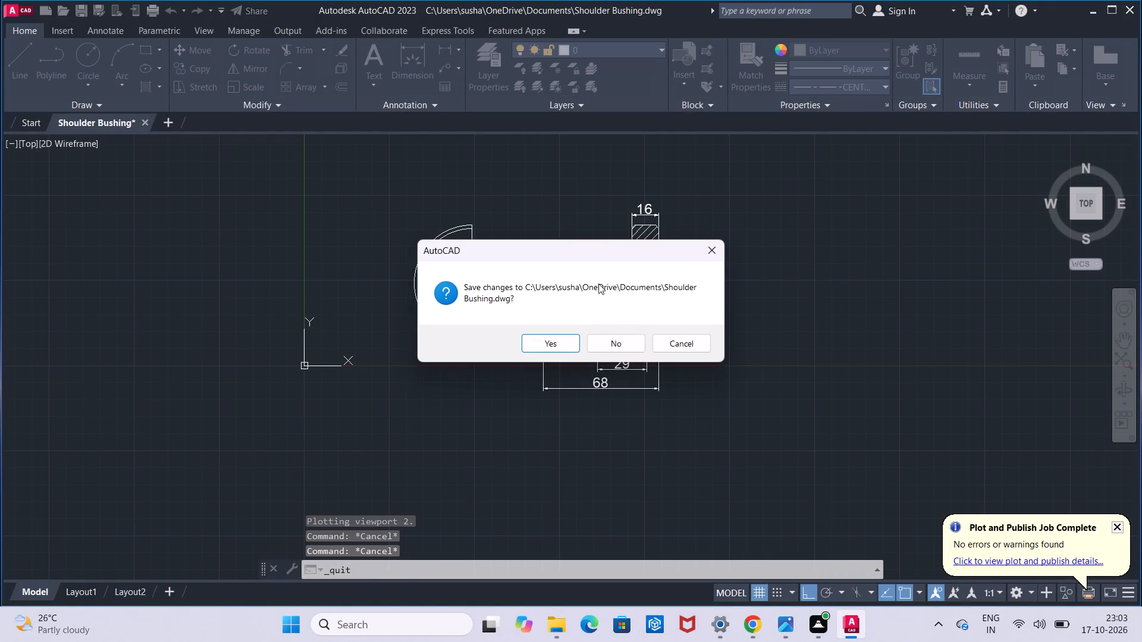
{"action": "left_click", "coordinate": [545, 336]}
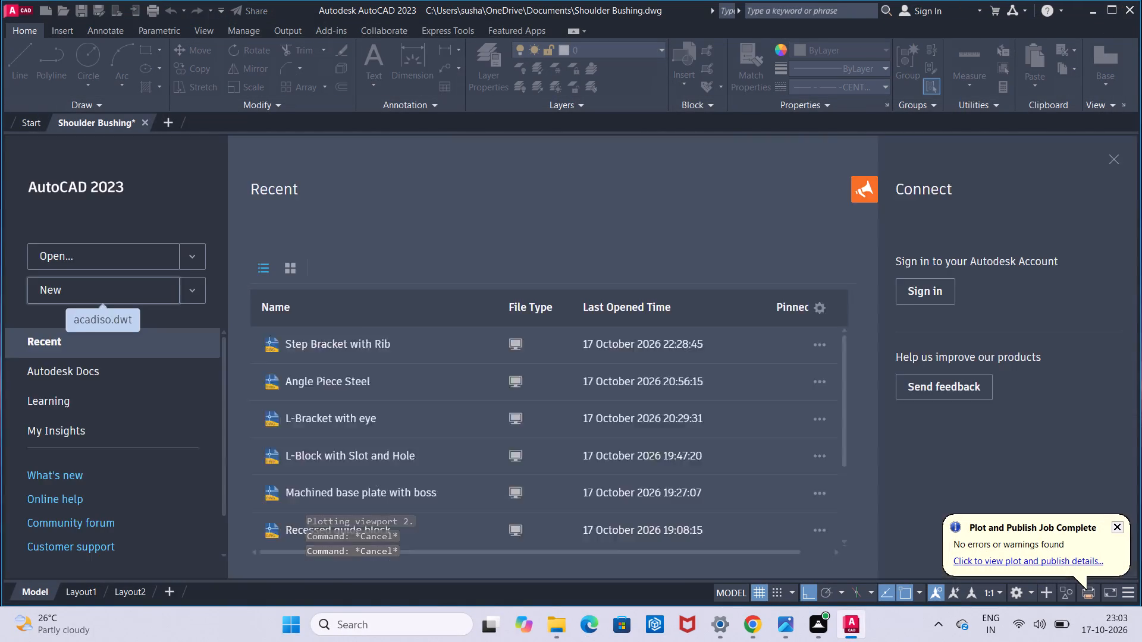